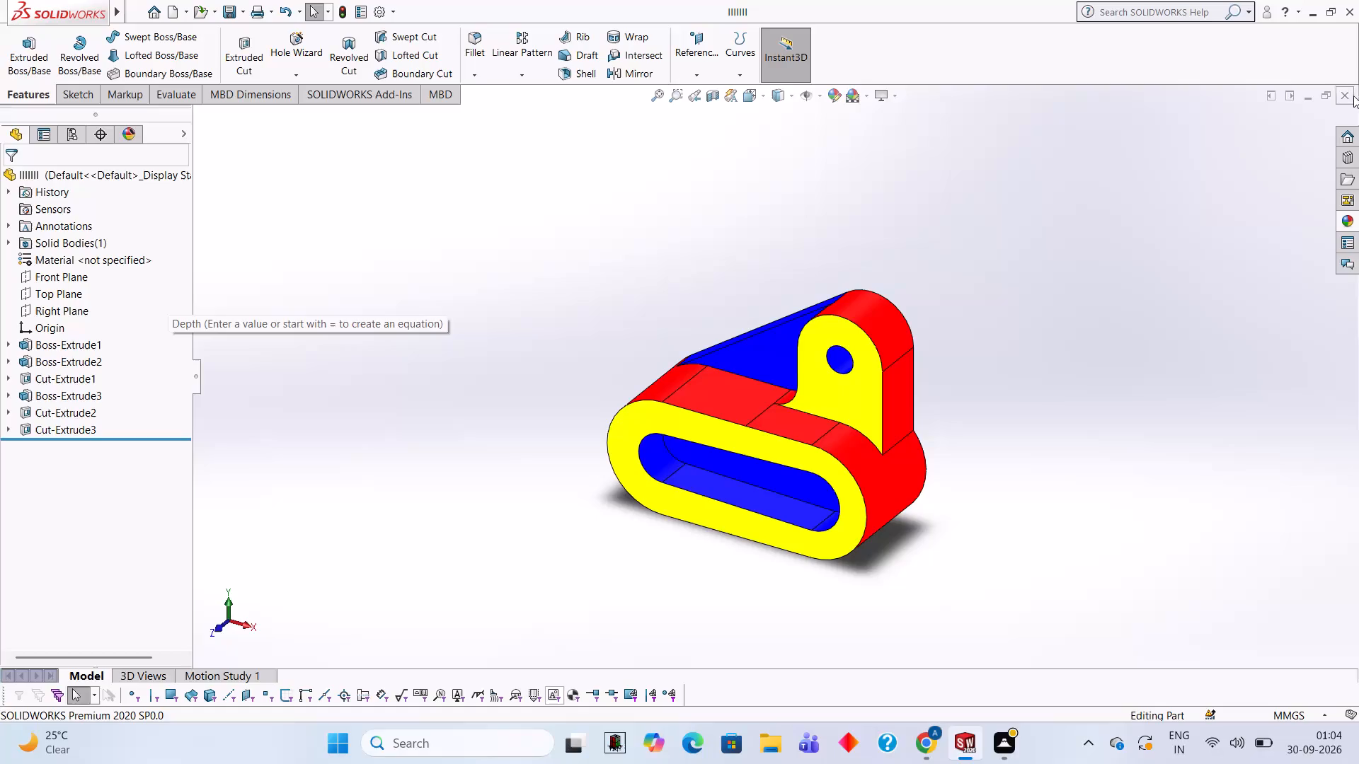
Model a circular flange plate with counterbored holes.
Close the open part document.
click(1355, 95)
click(1345, 94)
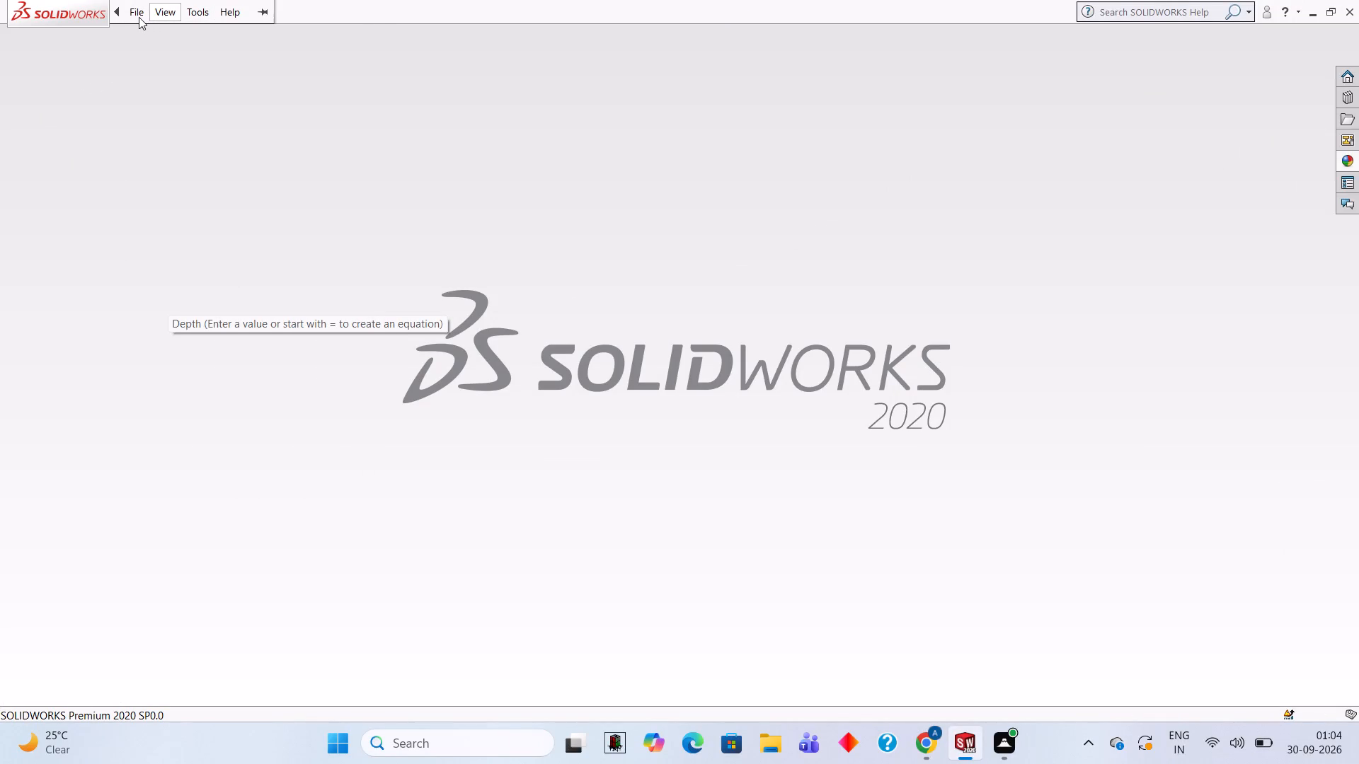
Create a new part document.
click(138, 17)
click(159, 33)
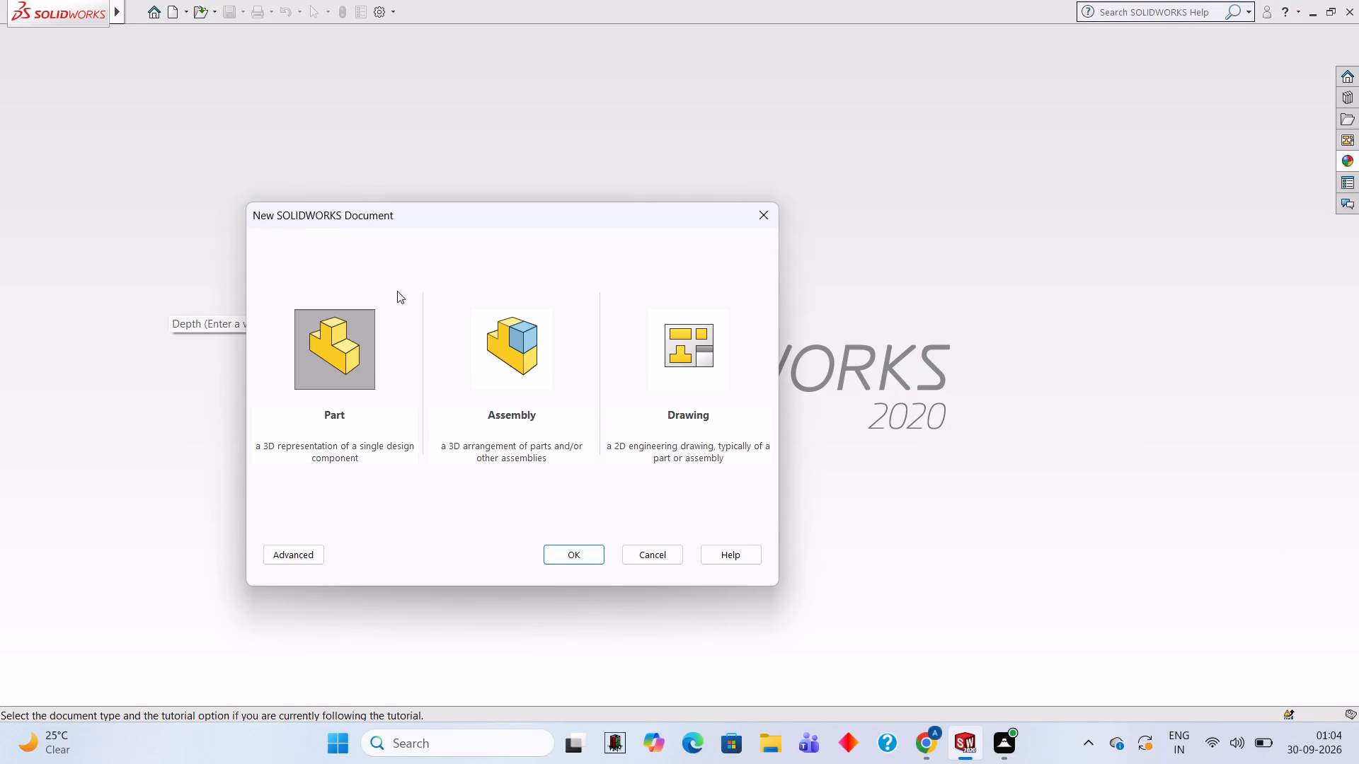
click(573, 558)
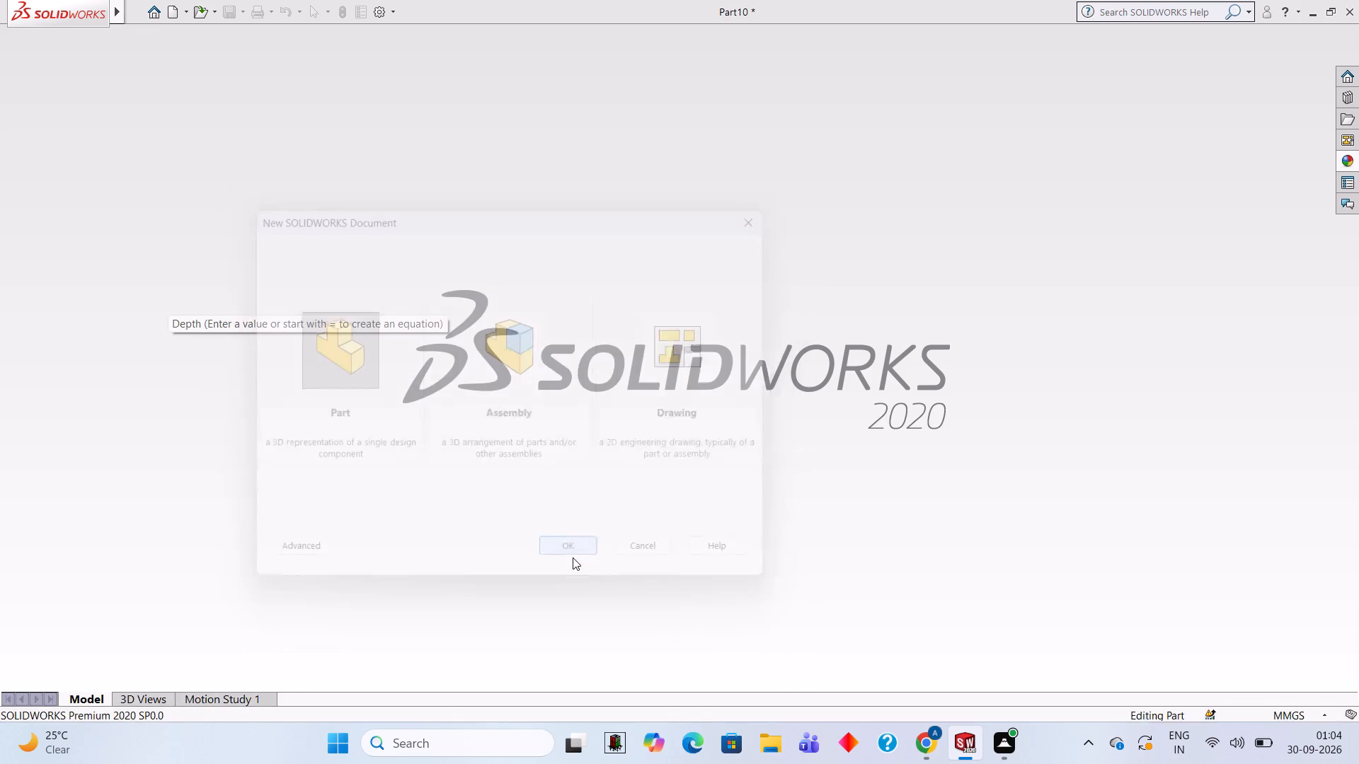
On the Front Plane, sketch a 70 mm diameter circle centred on the origin, with automatic diameter dimensions enabled.
click(69, 253)
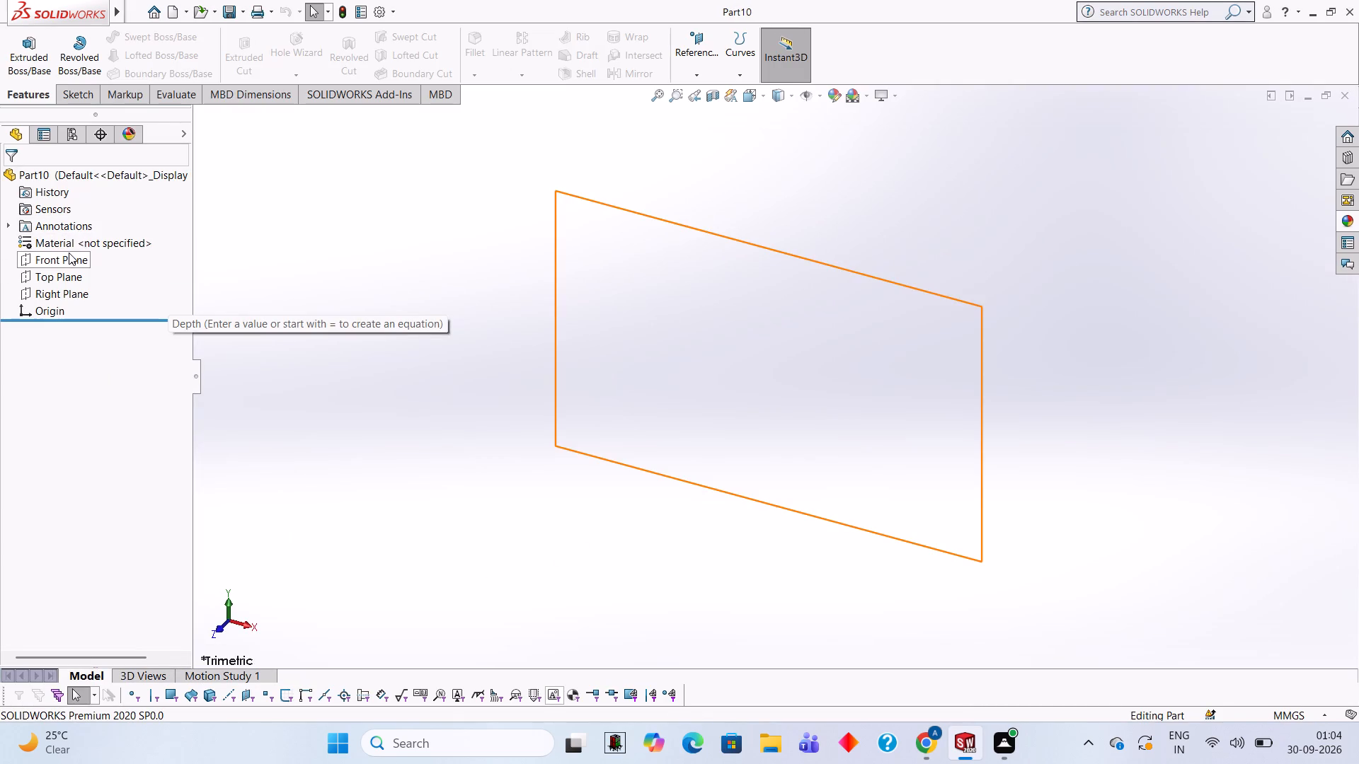
click(79, 236)
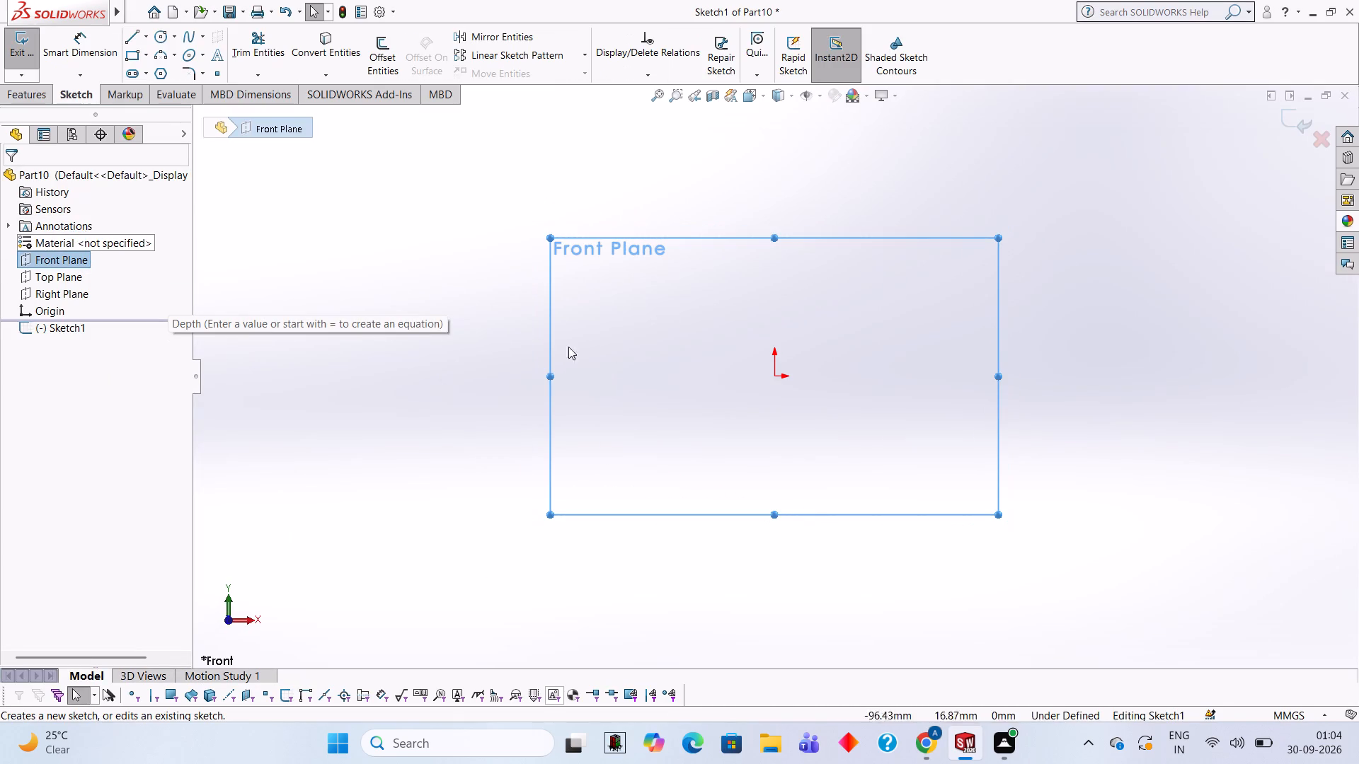
click(617, 332)
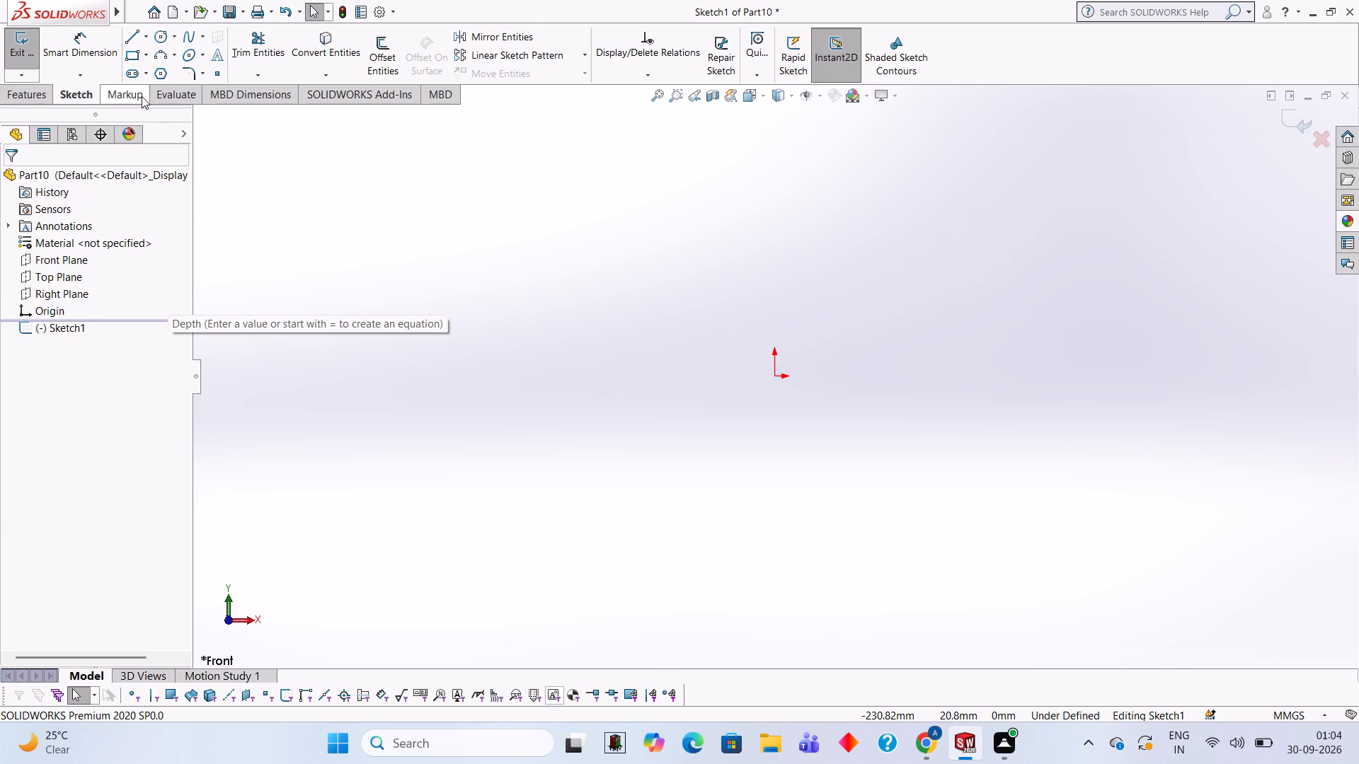
click(163, 42)
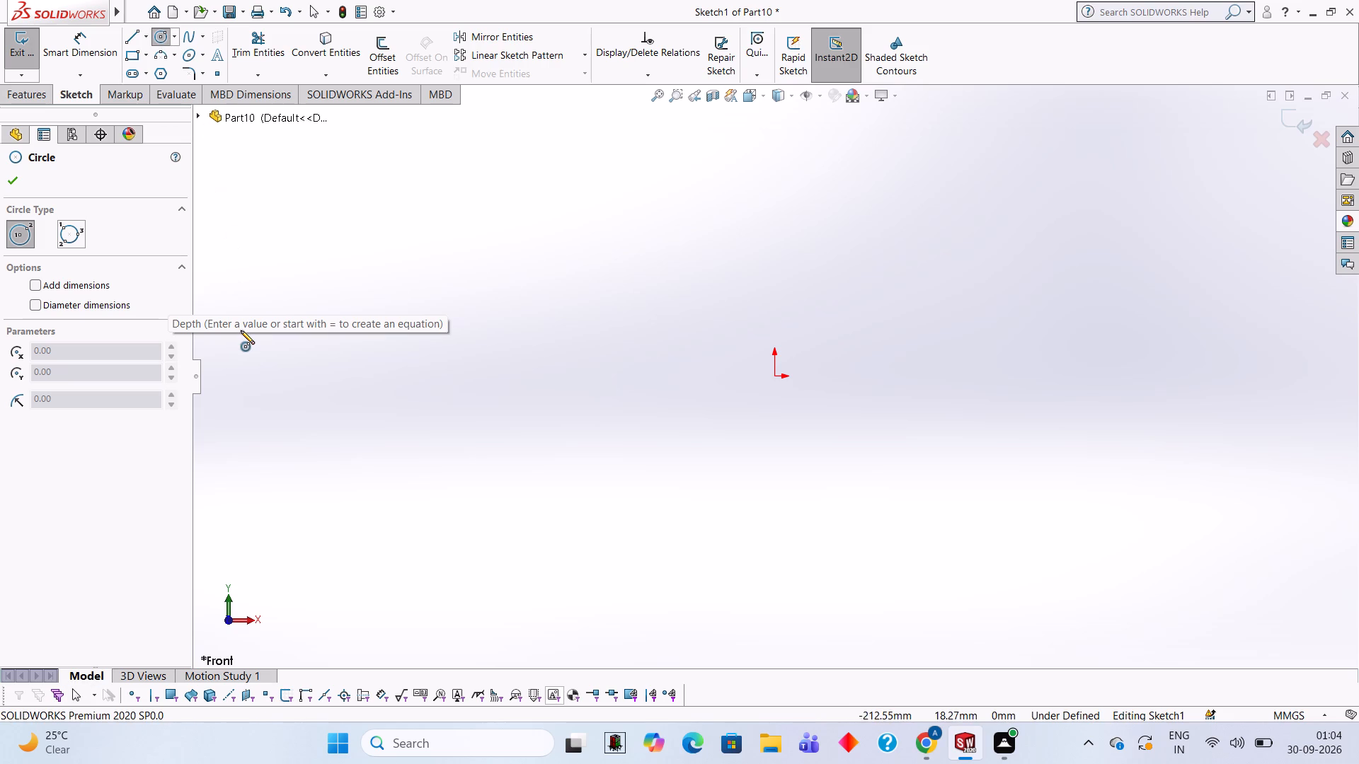
click(35, 282)
click(36, 301)
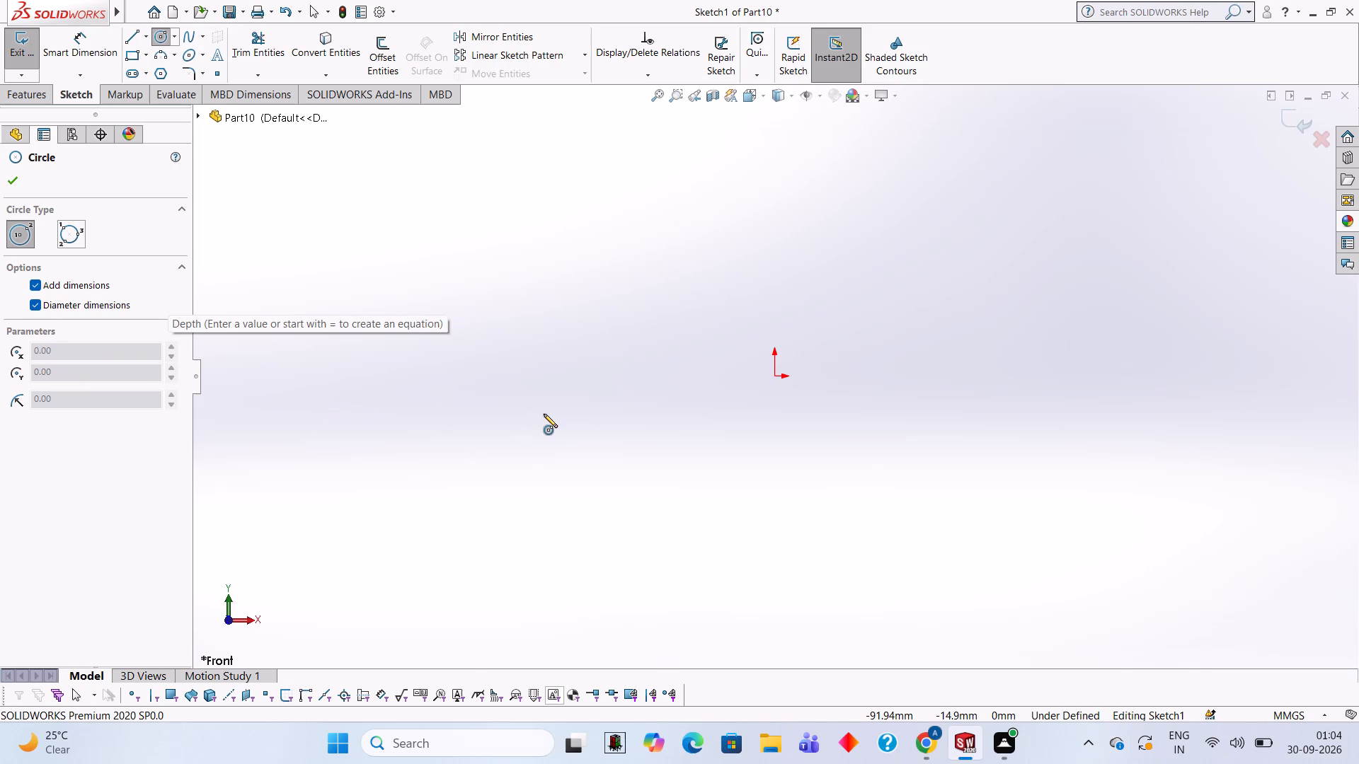
click(774, 375)
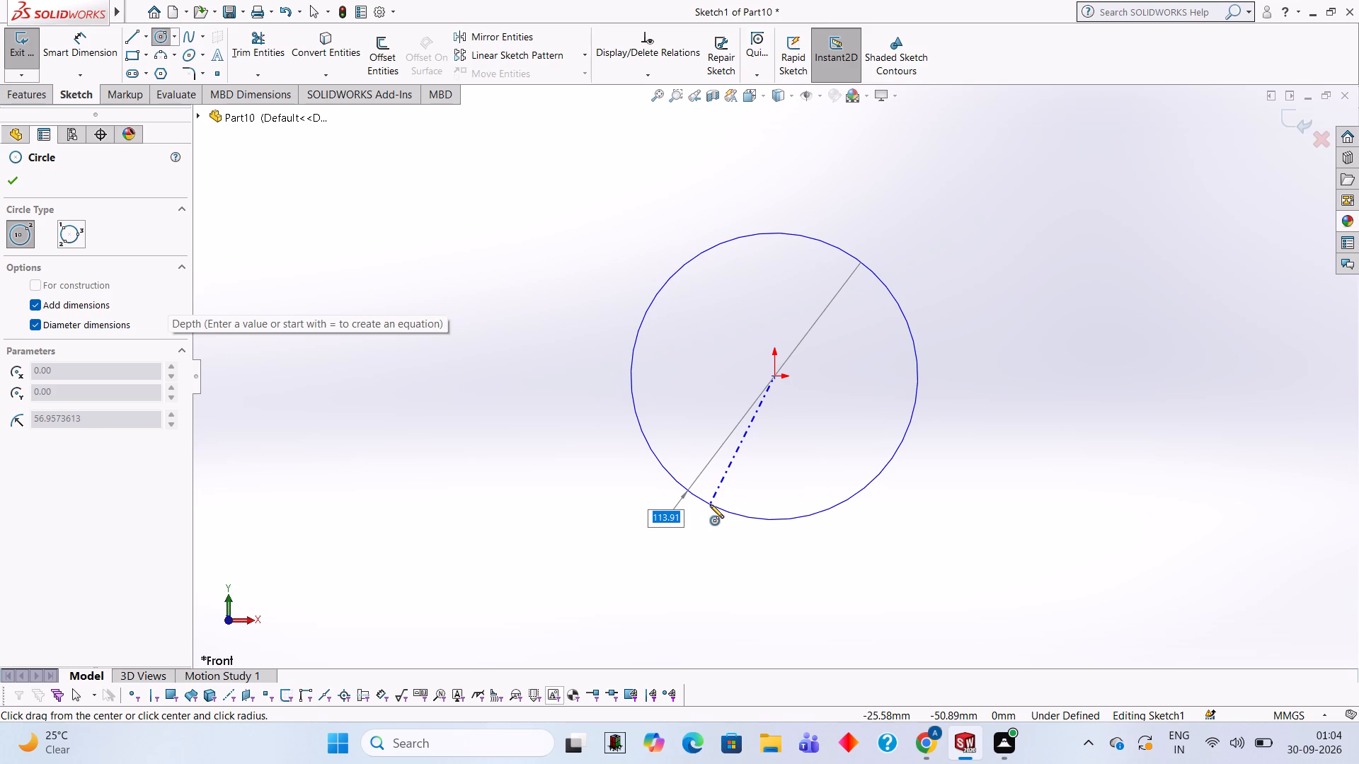
text(70)
key(Return)
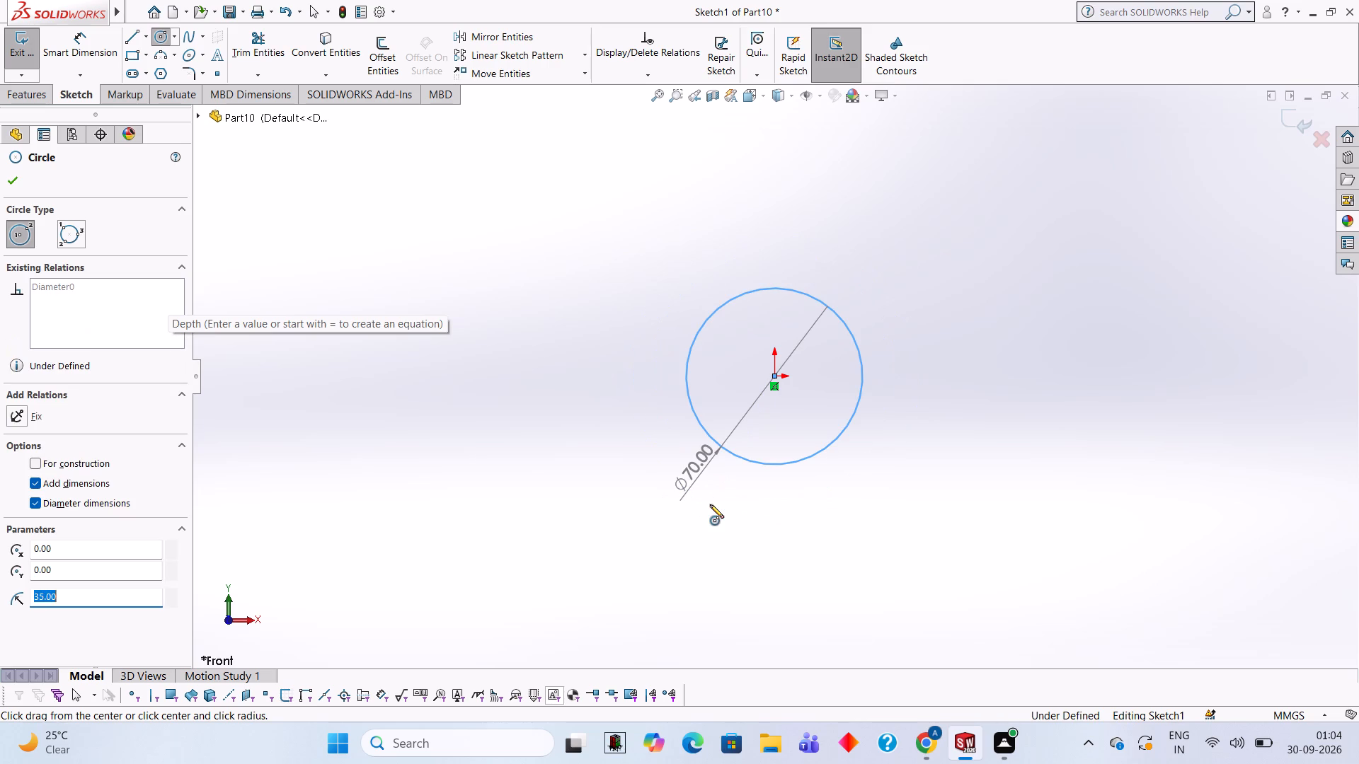
Extrude the 70 mm circle as a blind boss with a depth of 10 mm.
scroll(866, 308, down, 4)
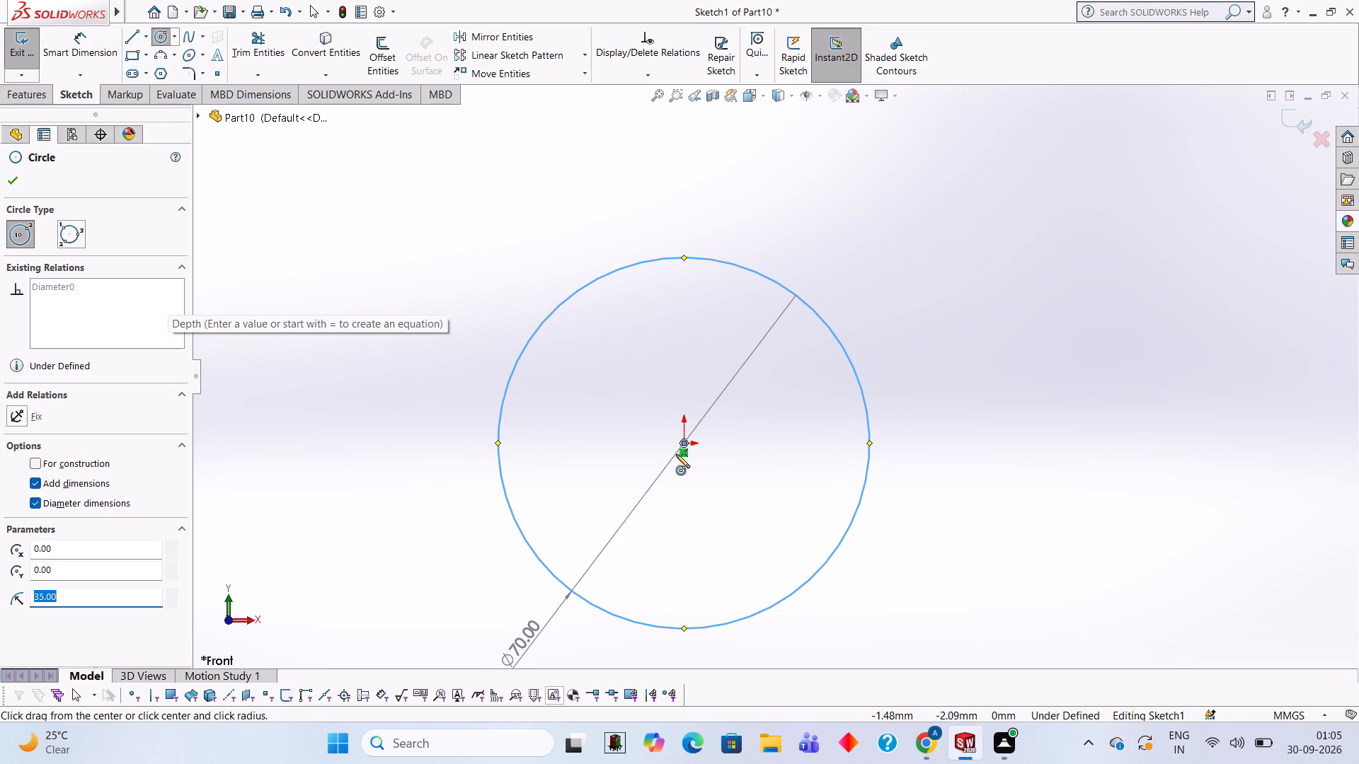
scroll(664, 488, up, 2)
scroll(569, 482, down, 1)
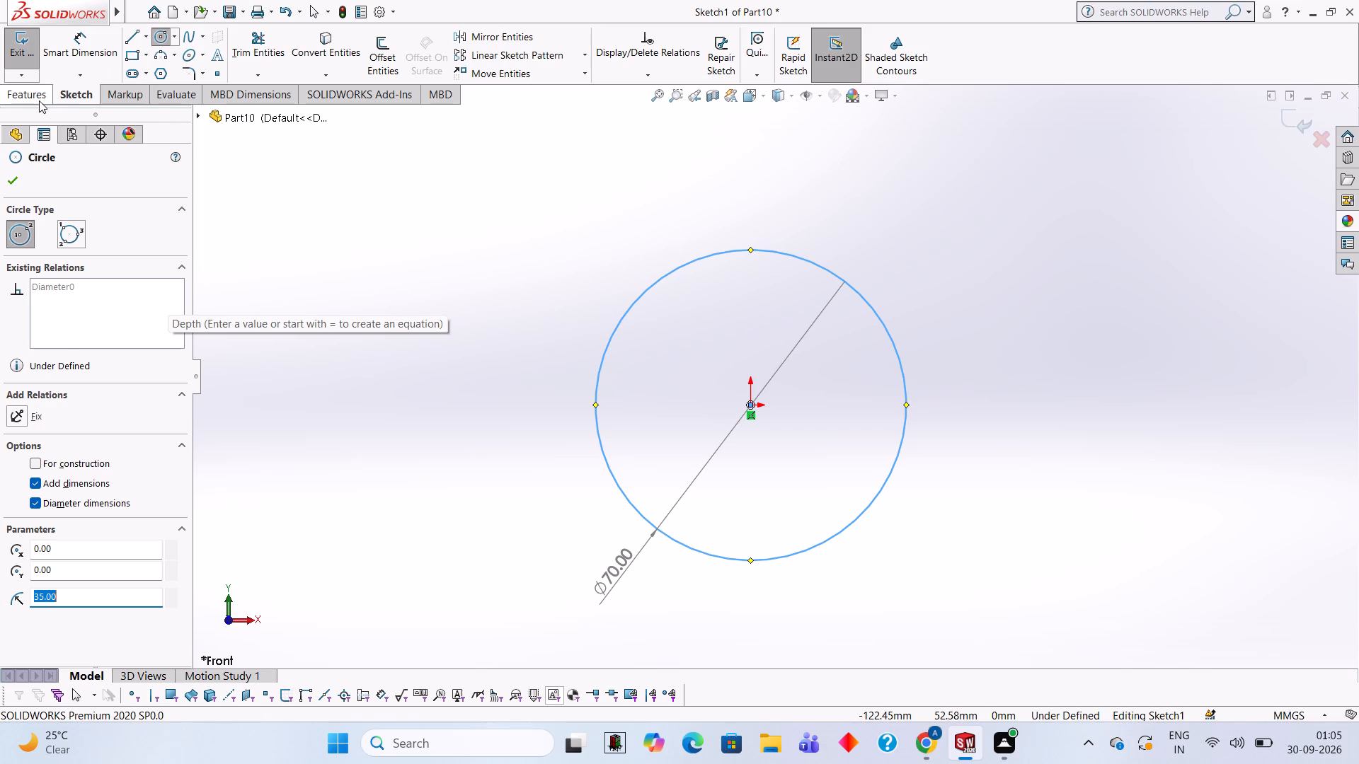
drag(39, 100, 51, 108)
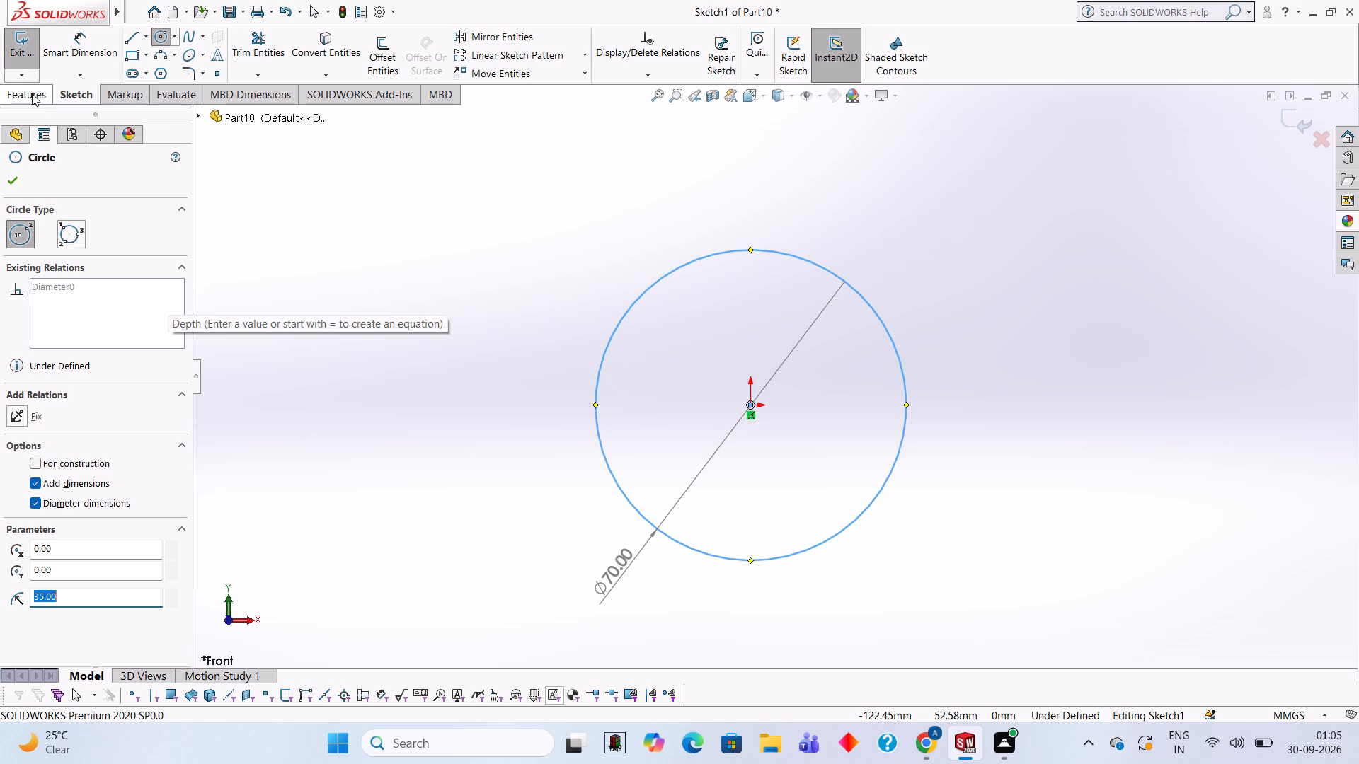
click(32, 93)
click(37, 54)
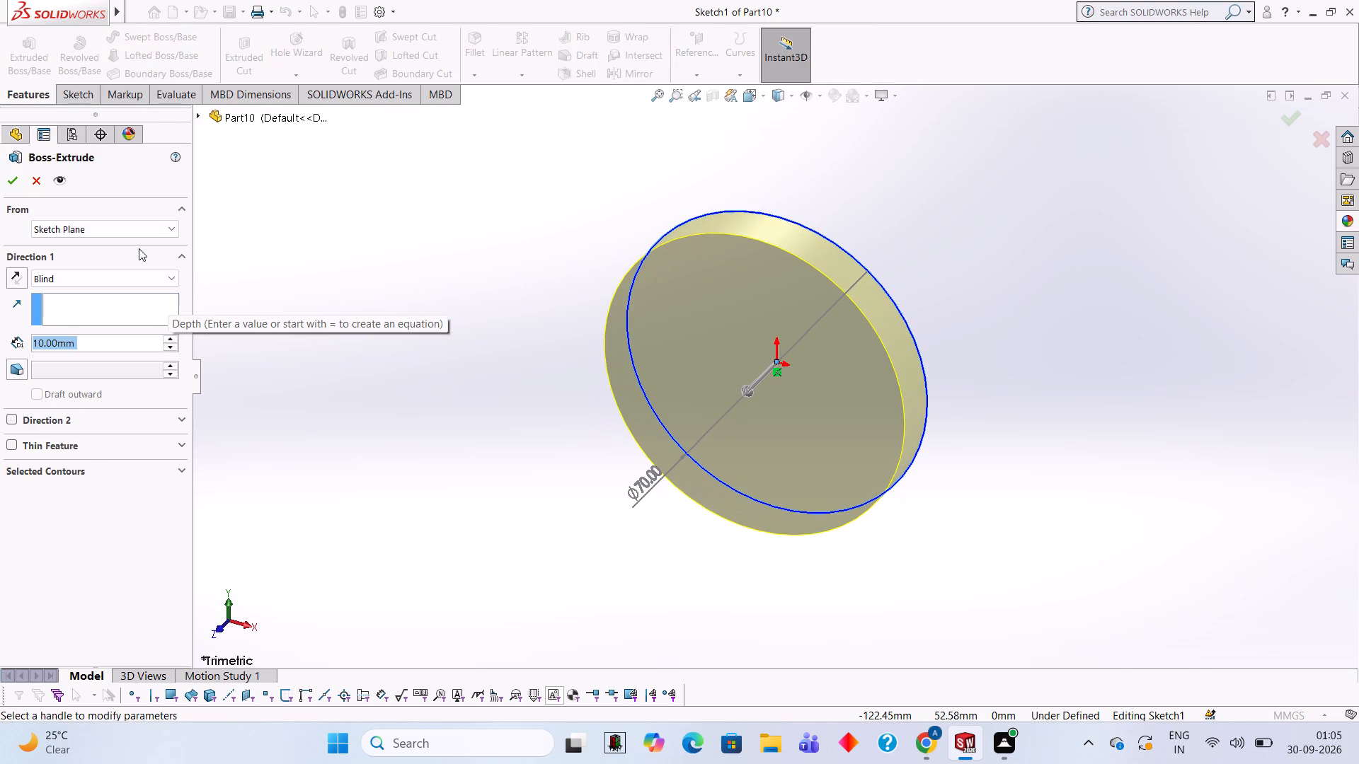
text(10)
key(Return)
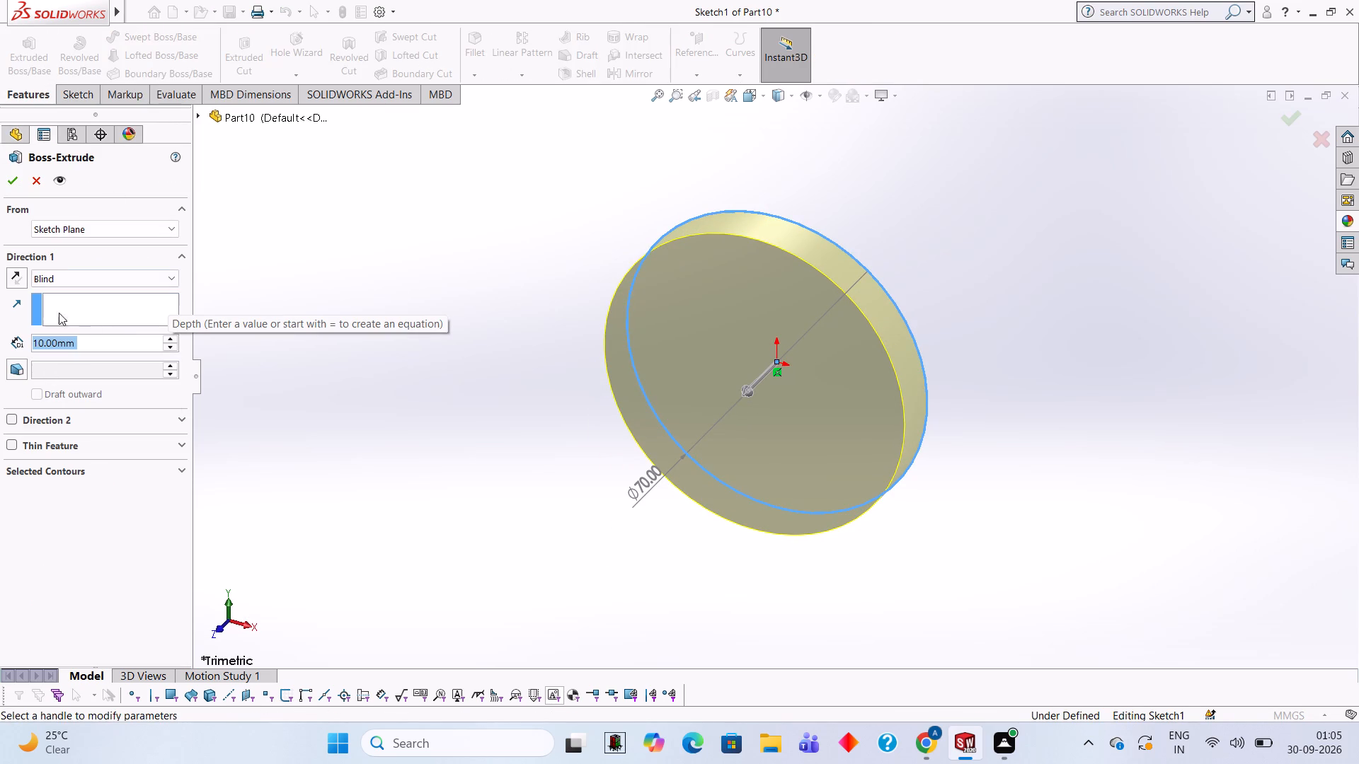
click(15, 183)
click(499, 294)
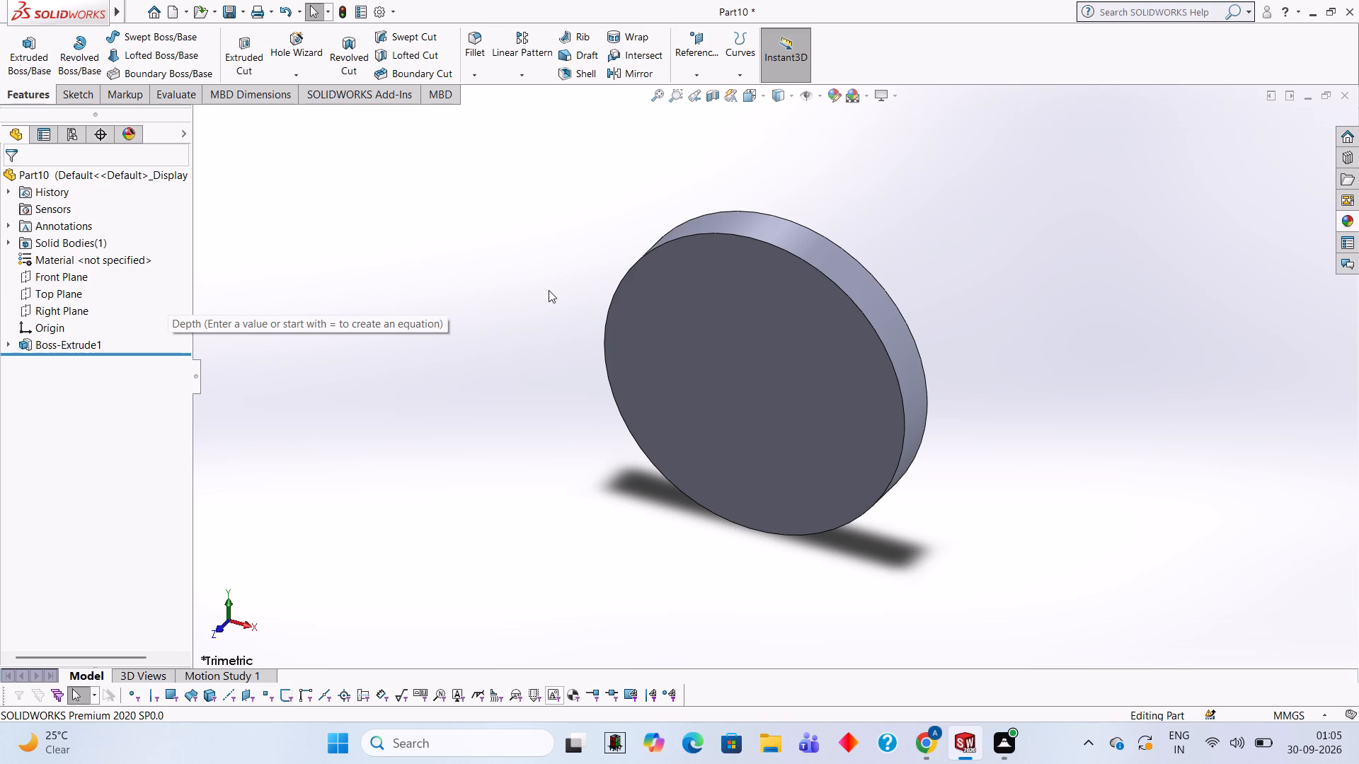
Start a sketch on the disc's front face and draw a 16 mm diameter circle centred on the origin.
click(692, 313)
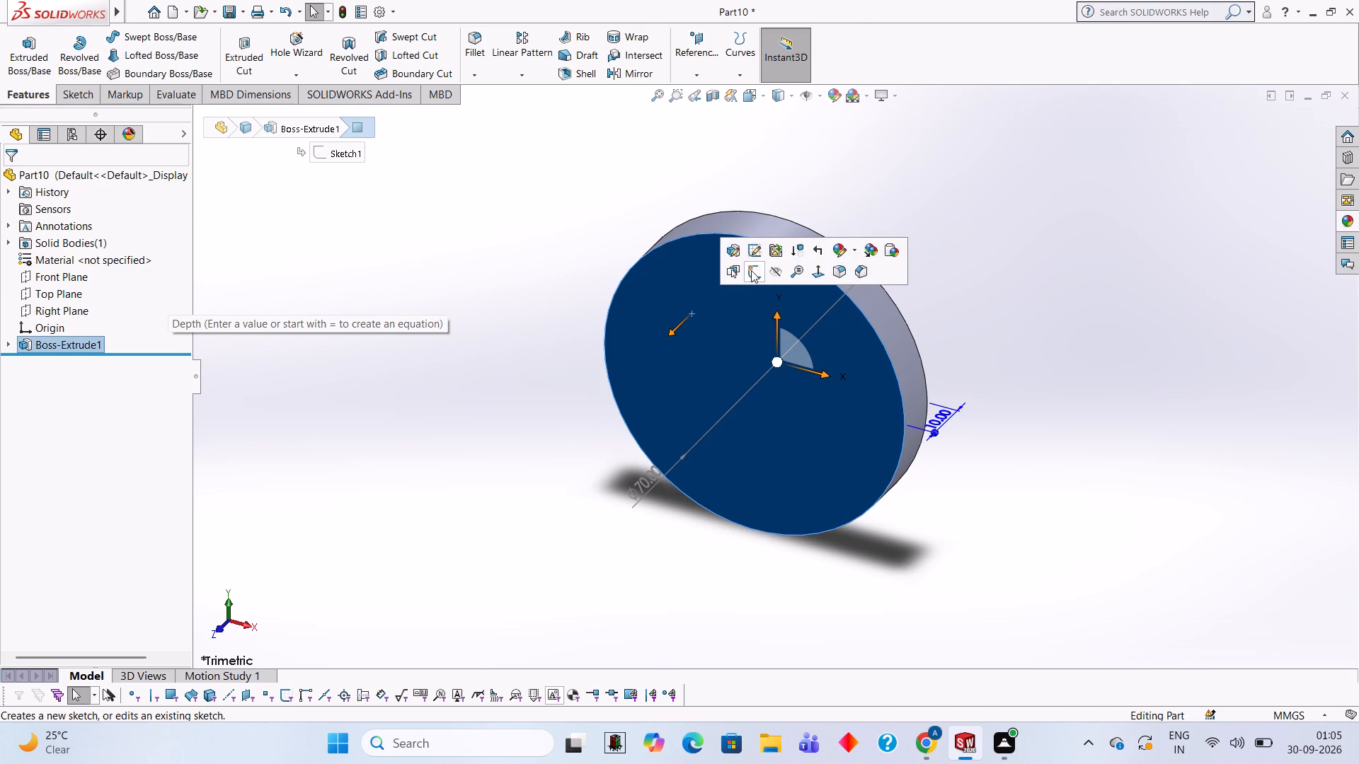
click(751, 270)
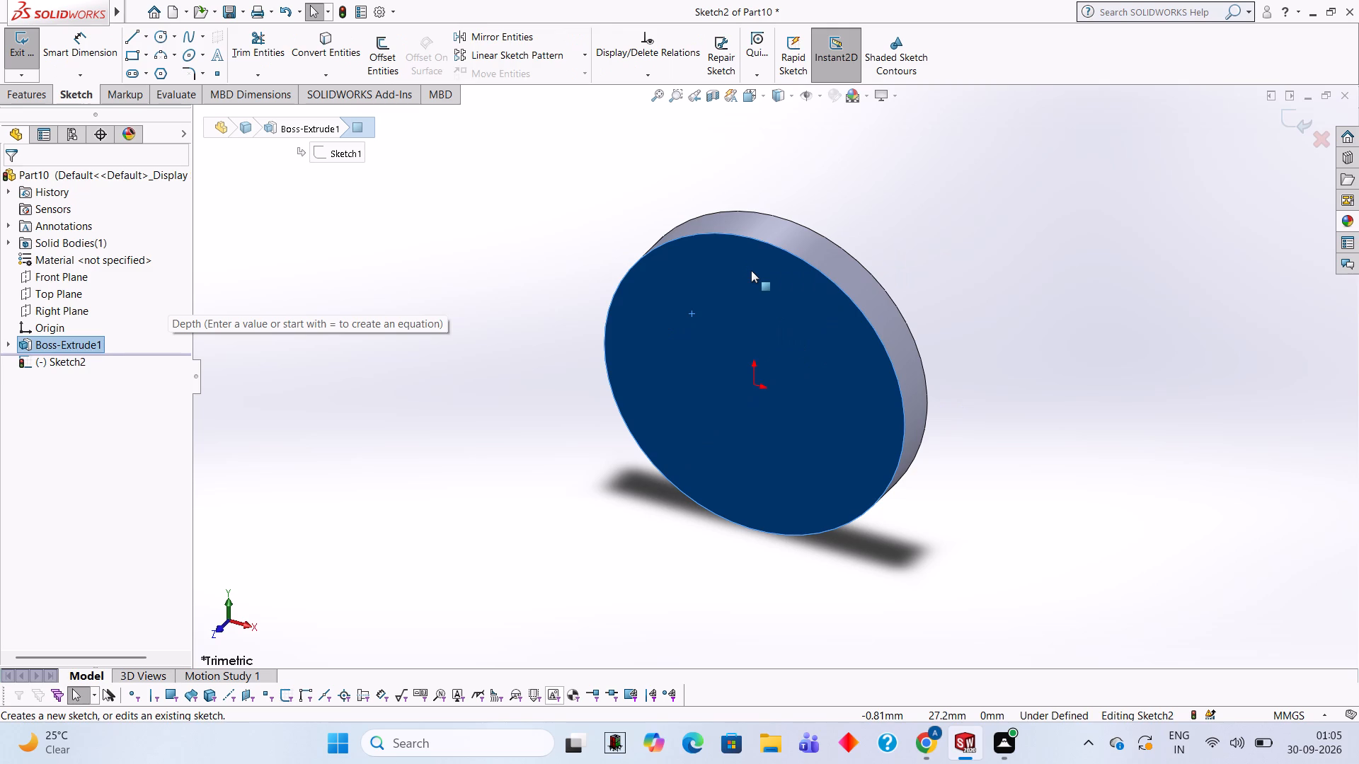
key(ctrl+8)
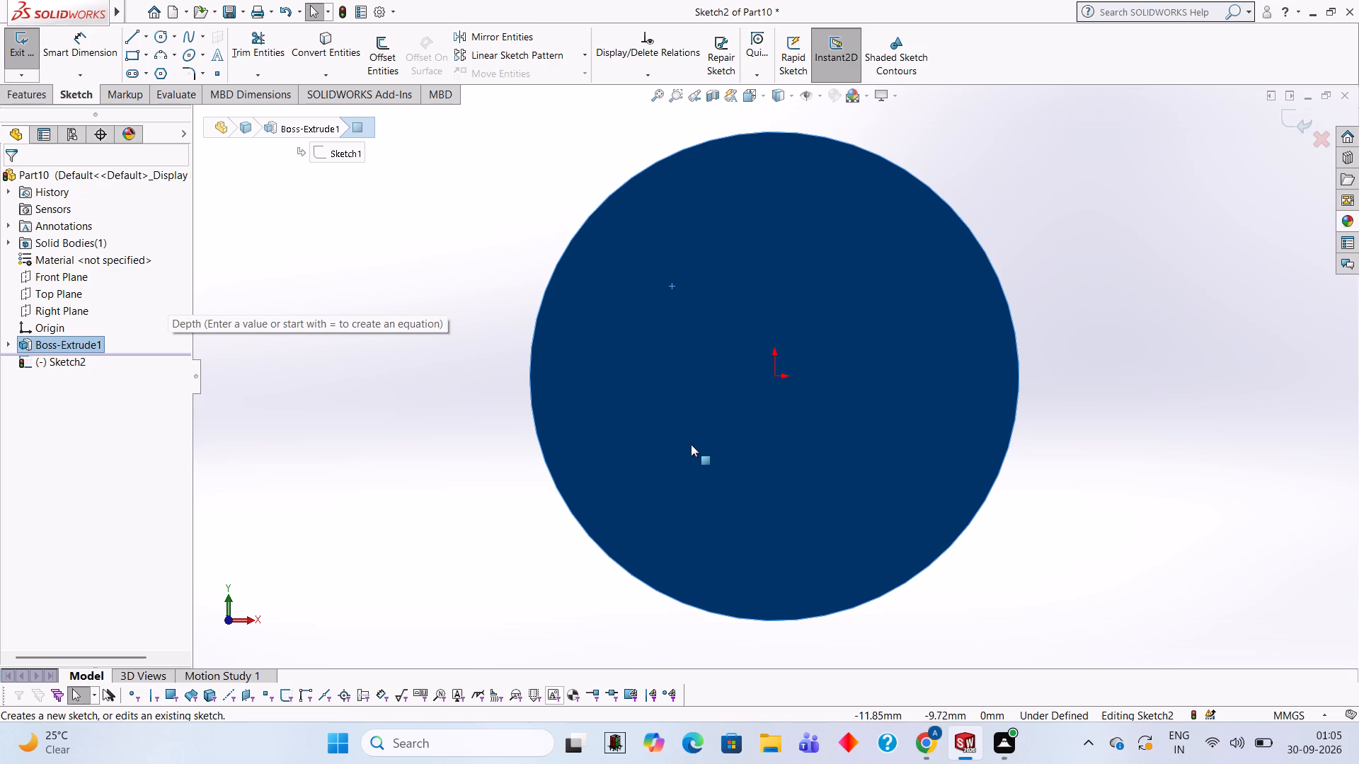
click(155, 33)
click(776, 378)
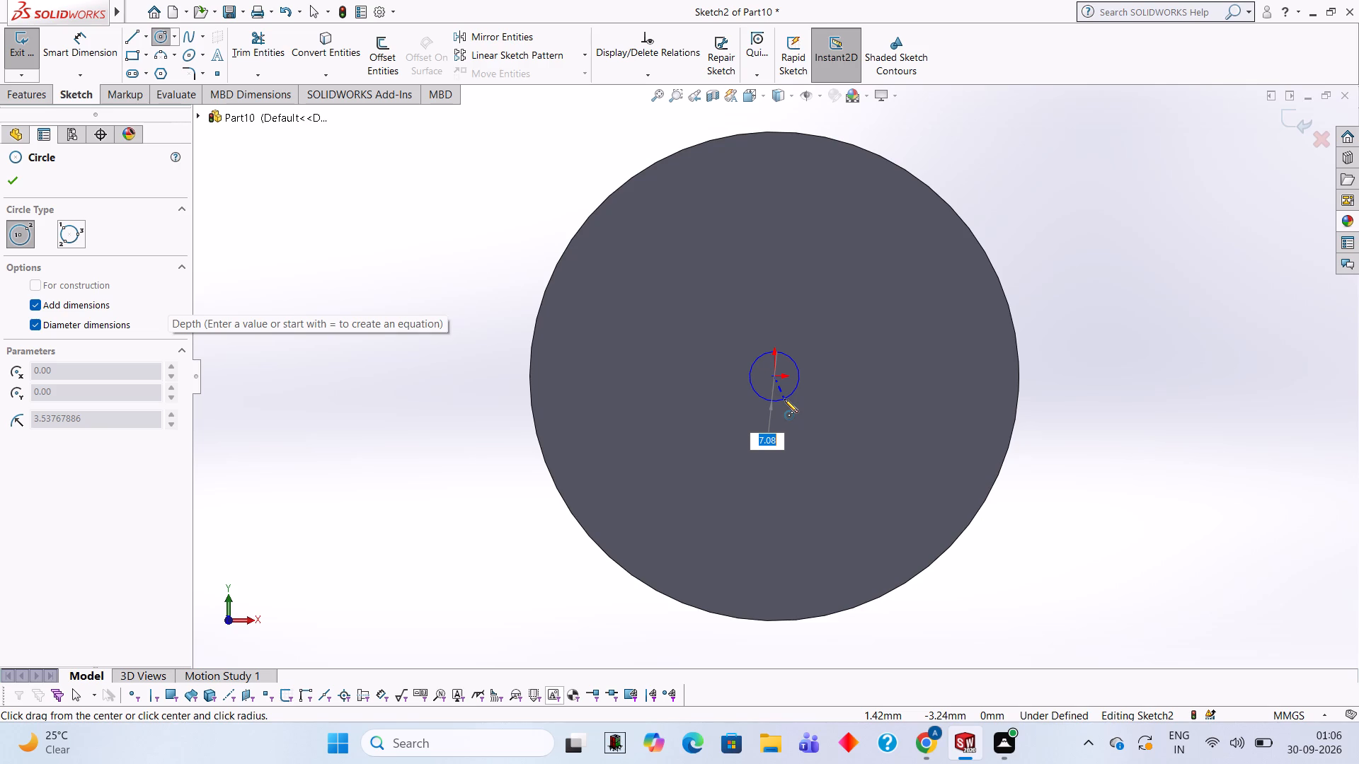
key(1)
key(6)
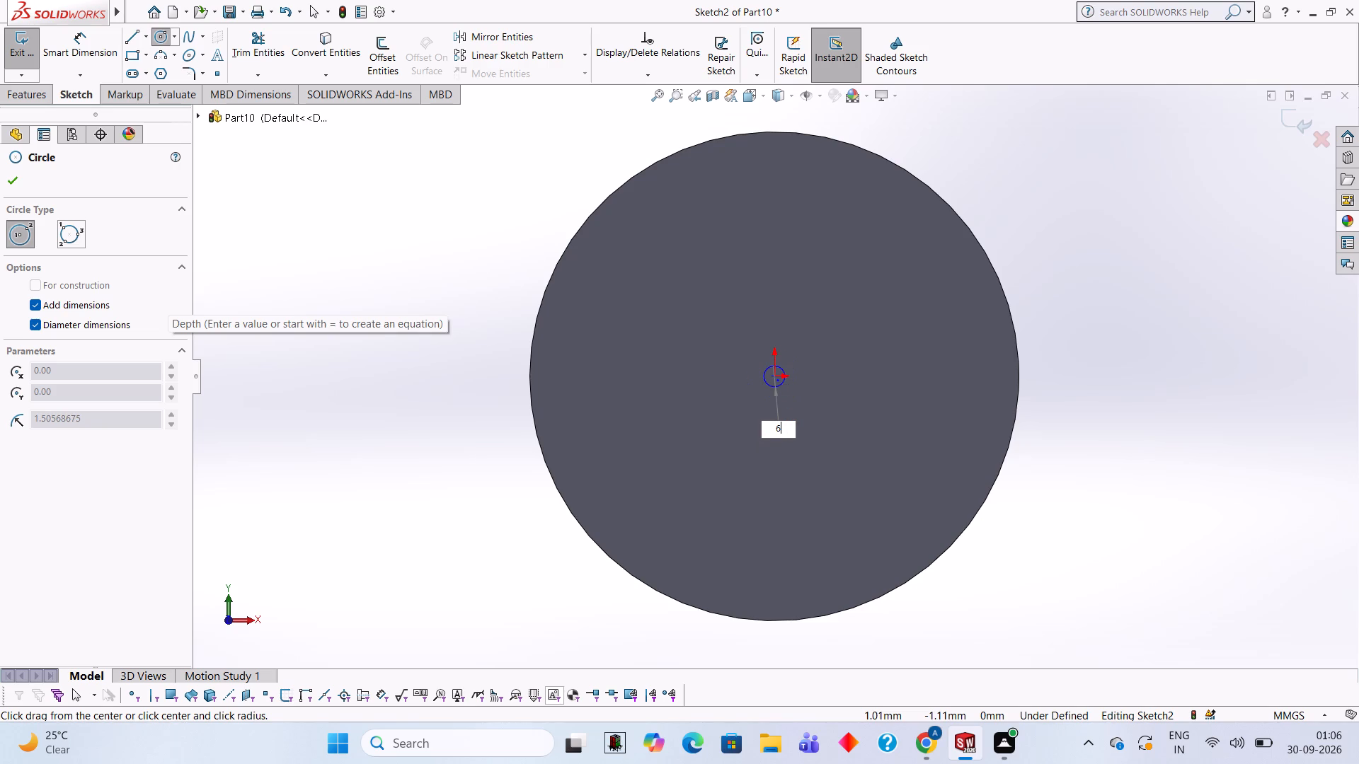
key(BackSpace)
text(16)
key(Return)
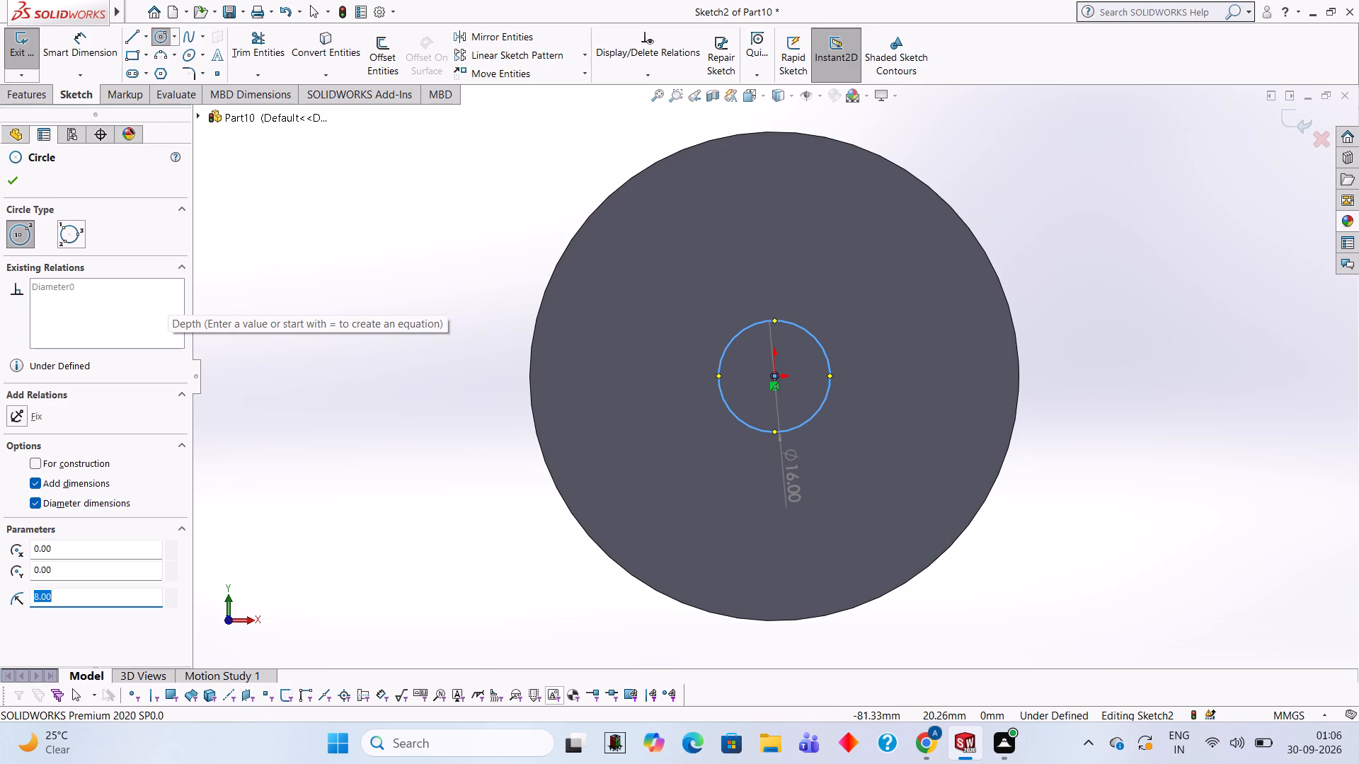
Cut the 16 mm circle through the disc with a blind Extruded Cut 10 mm deep.
click(30, 100)
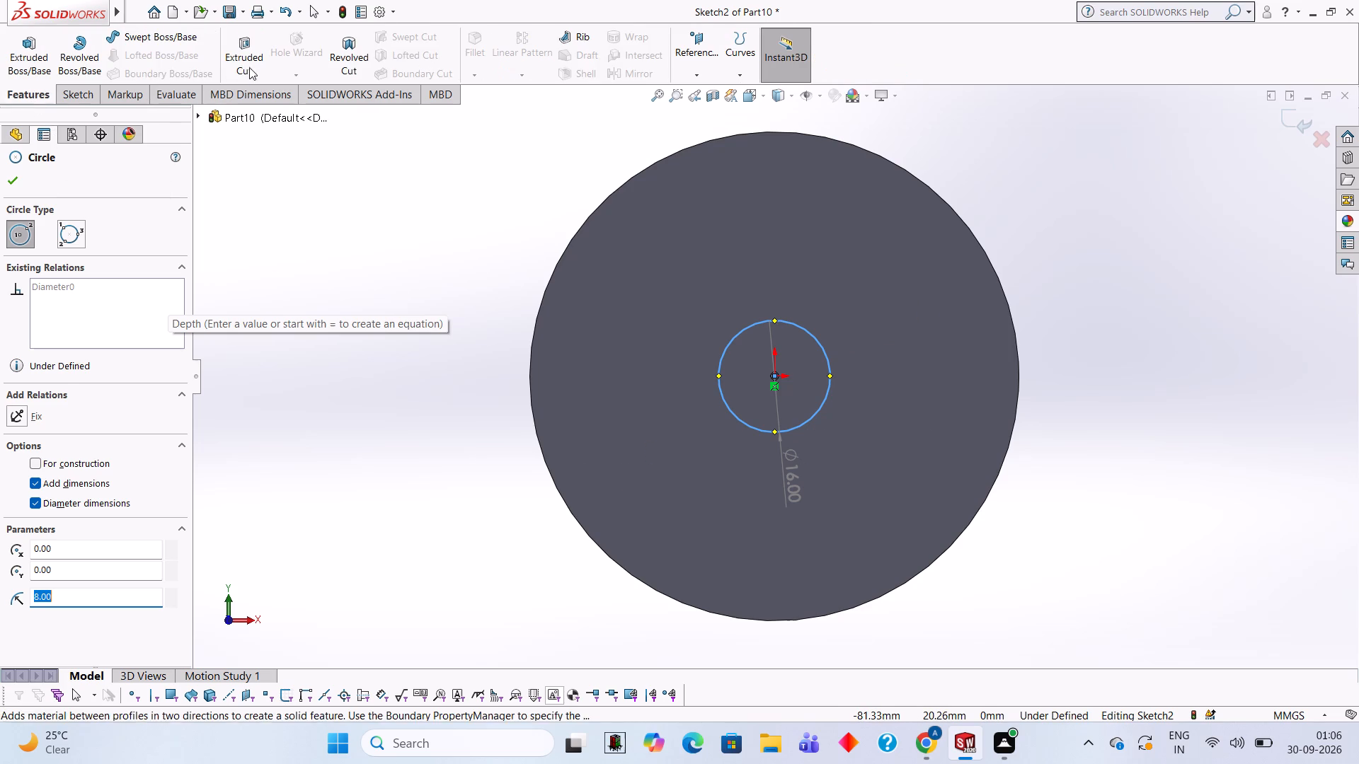
click(251, 64)
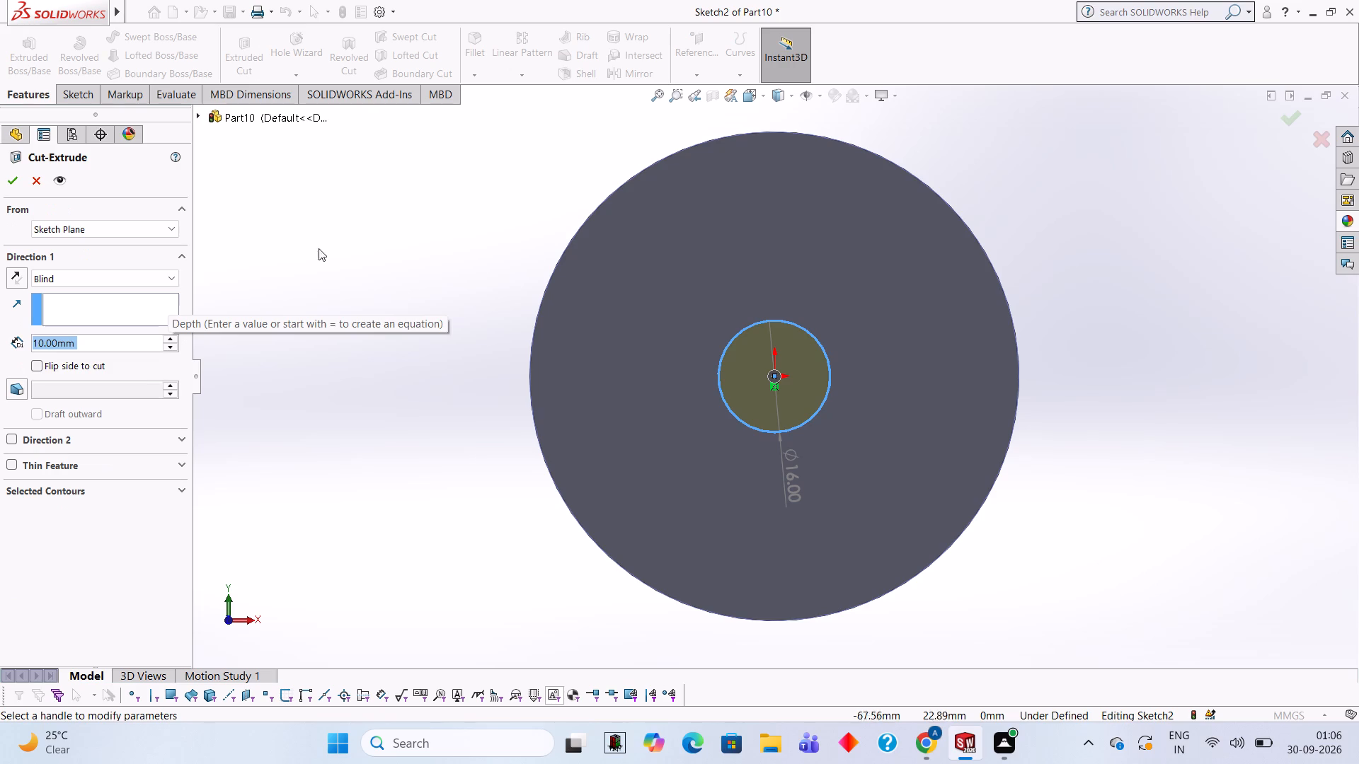
click(21, 179)
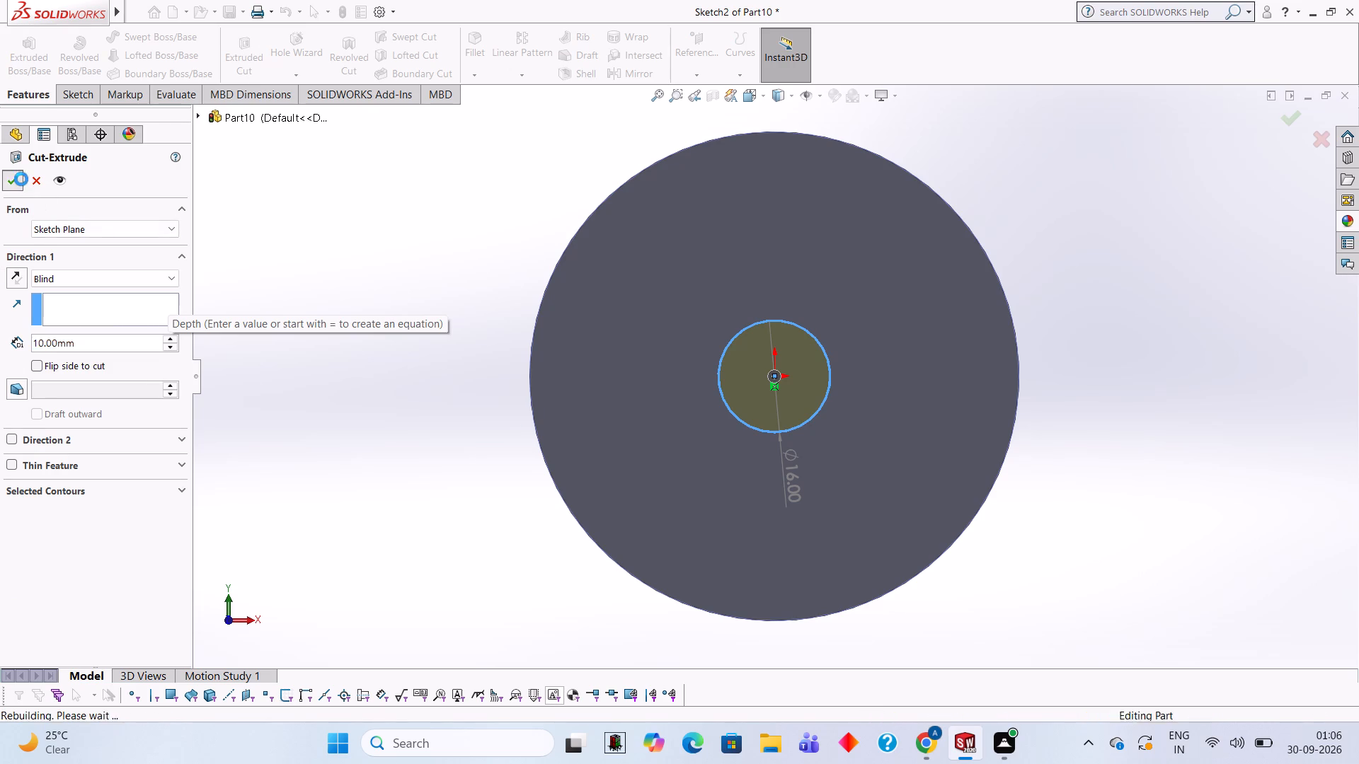
click(369, 427)
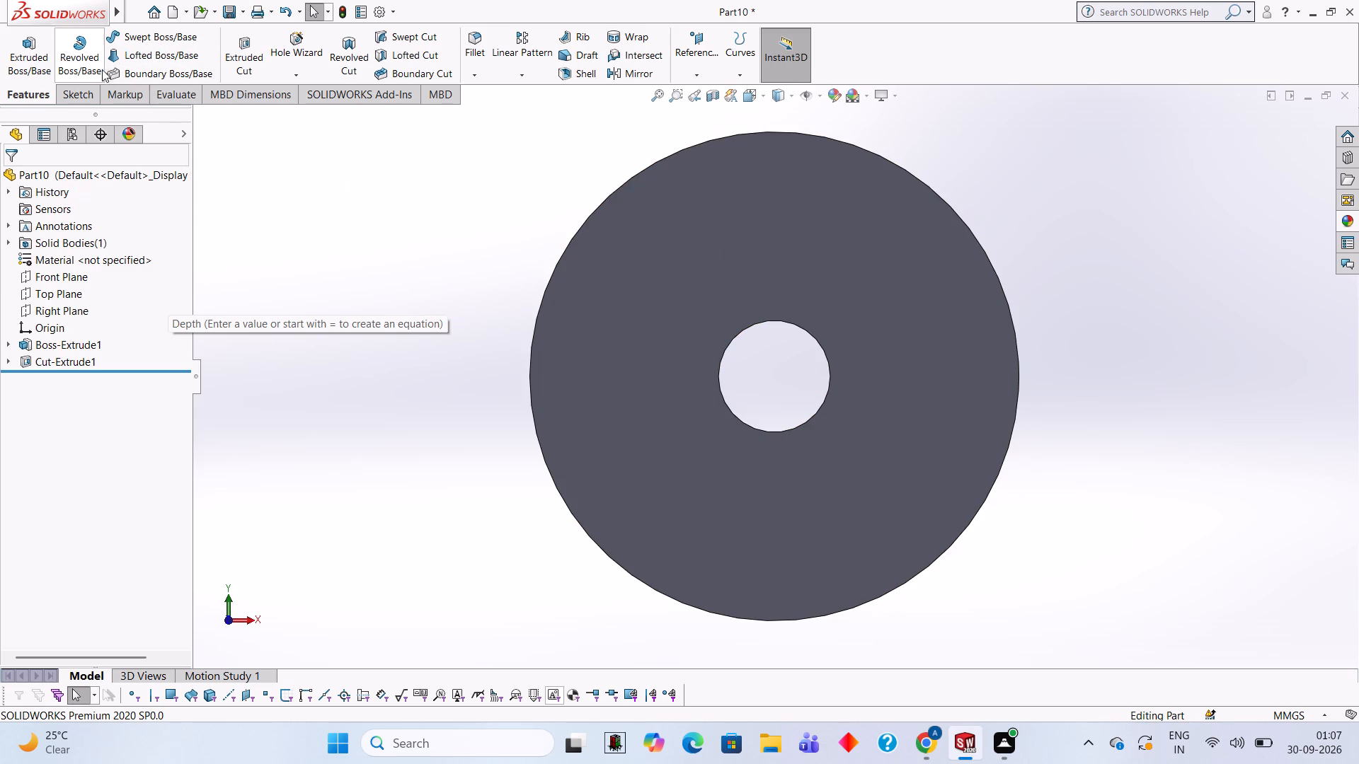
Start a sketch on the disc's front face and draw a 54 mm diameter circle centred on the origin.
click(678, 235)
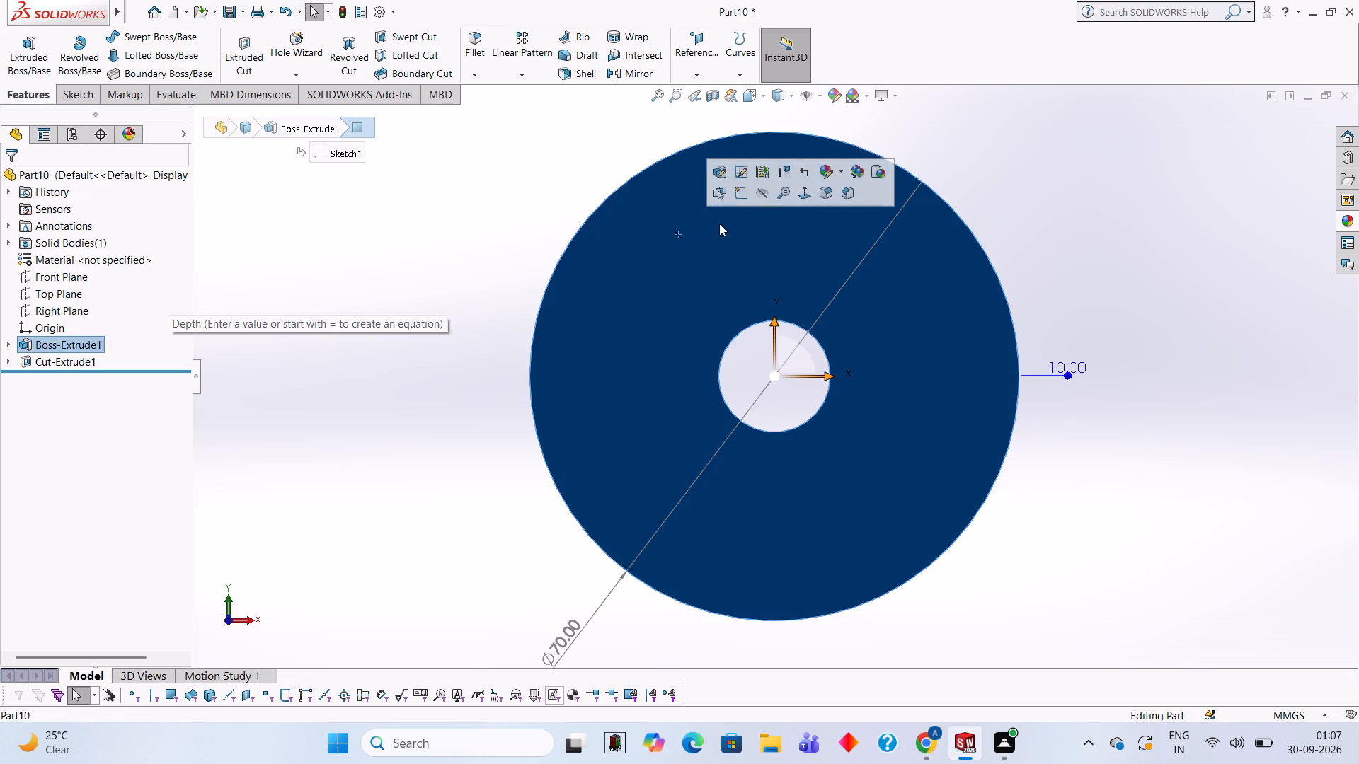
click(744, 189)
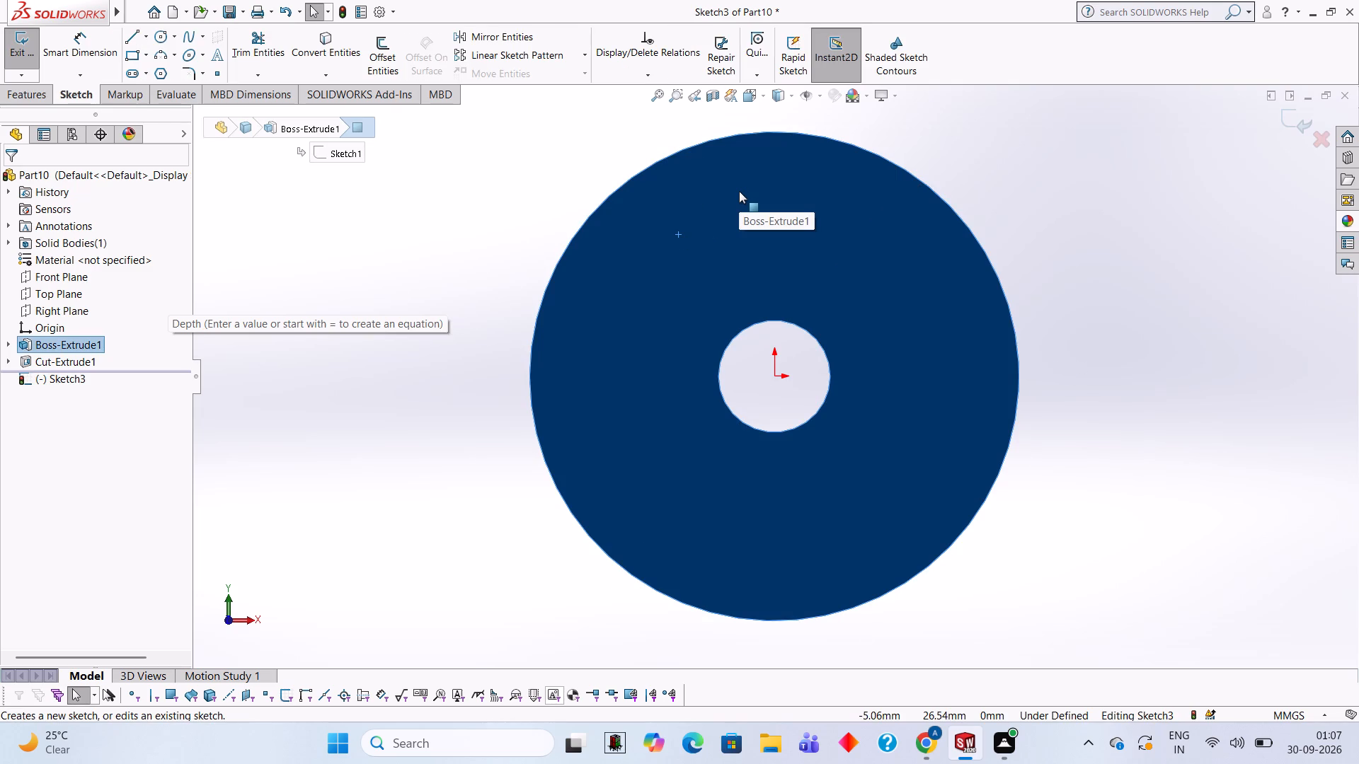
key(ctrl+8)
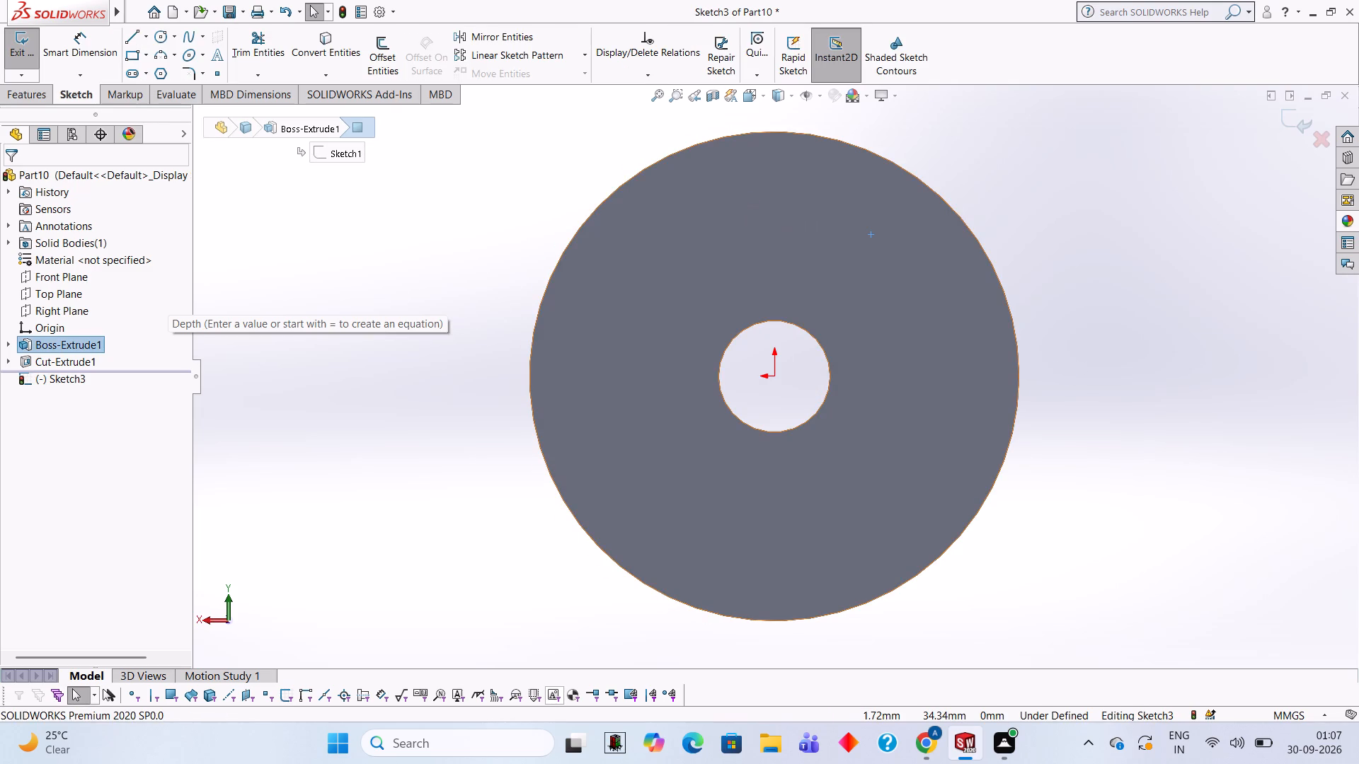
key(ctrl+8)
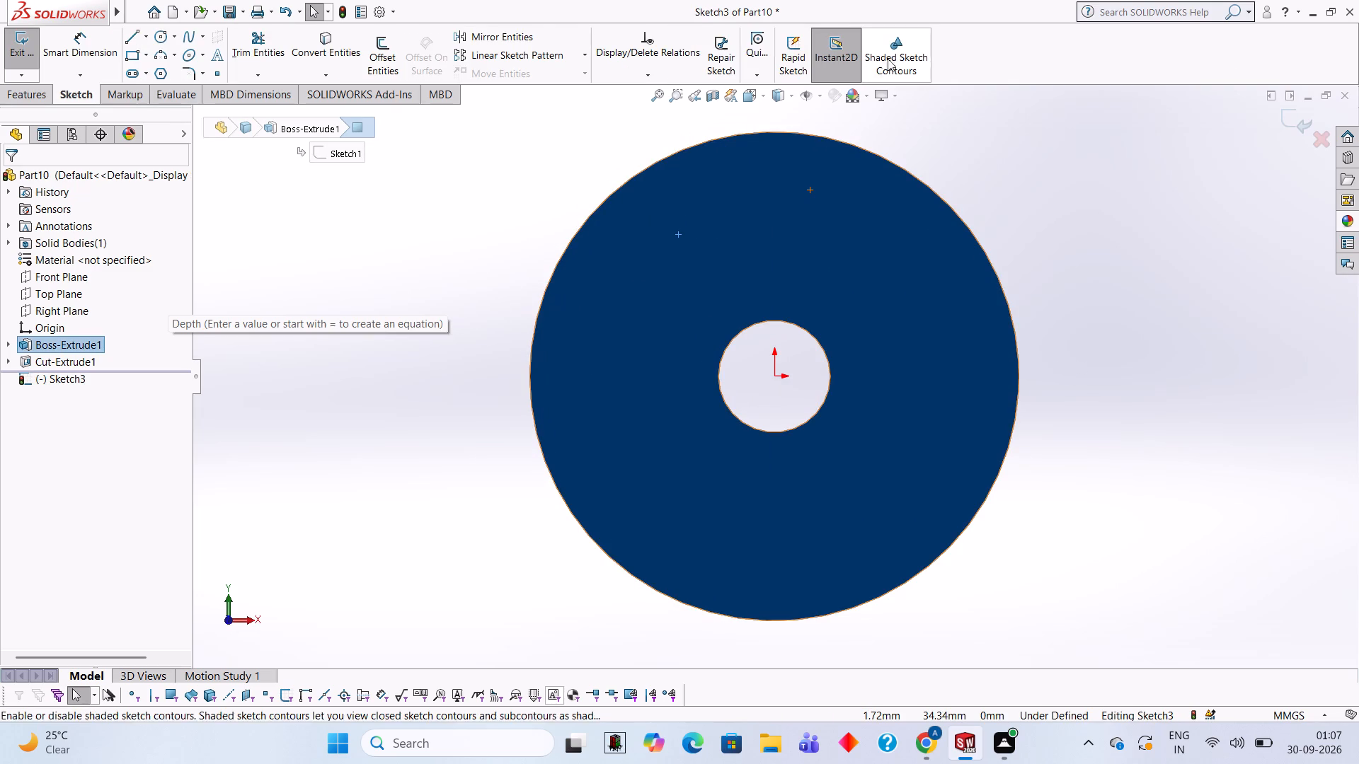
click(161, 30)
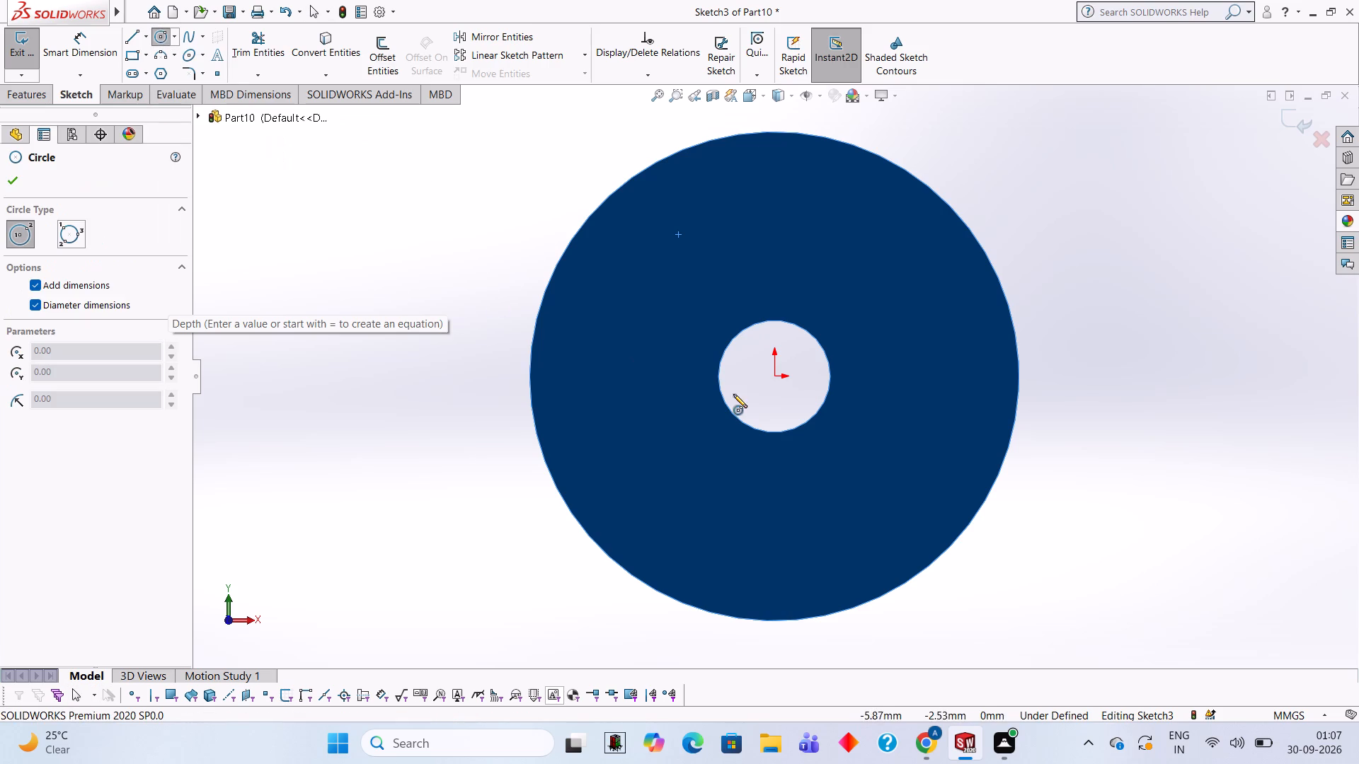
click(774, 378)
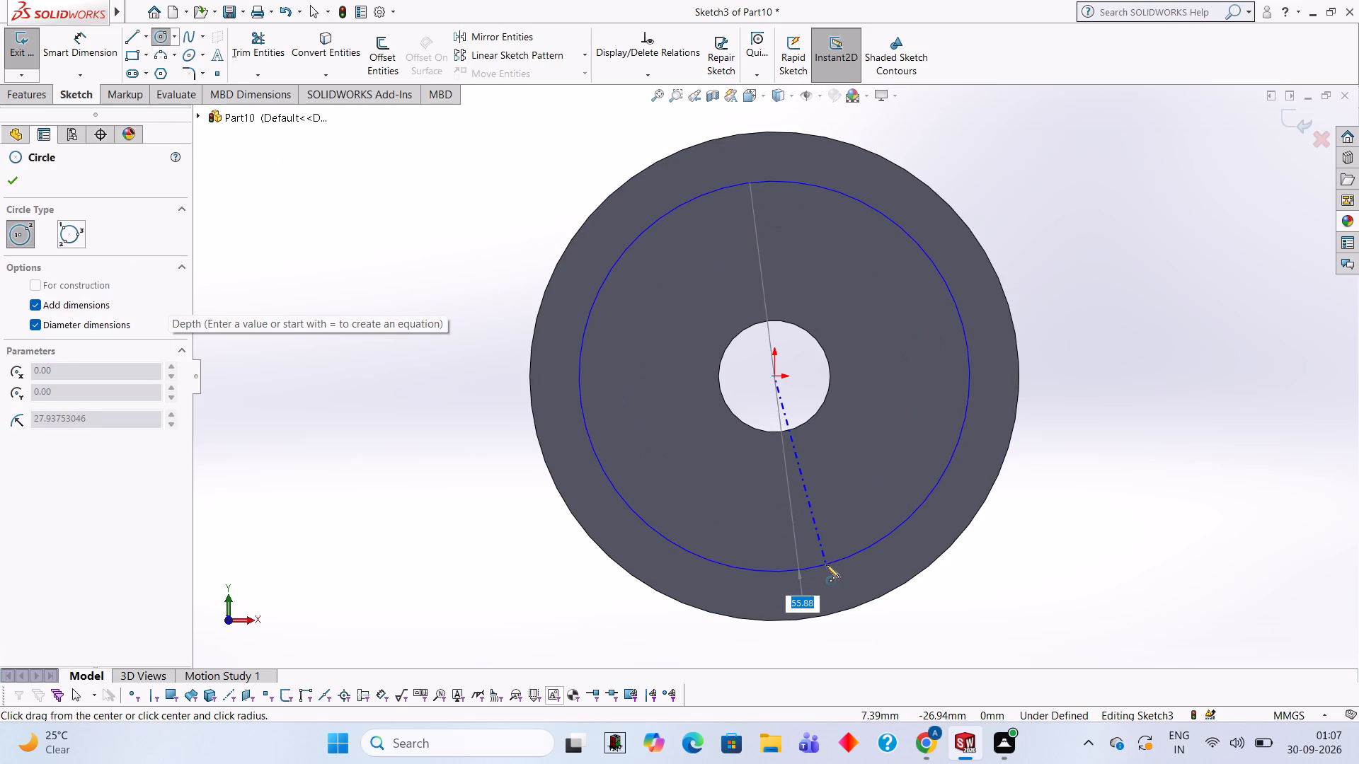
text(54)
key(Return)
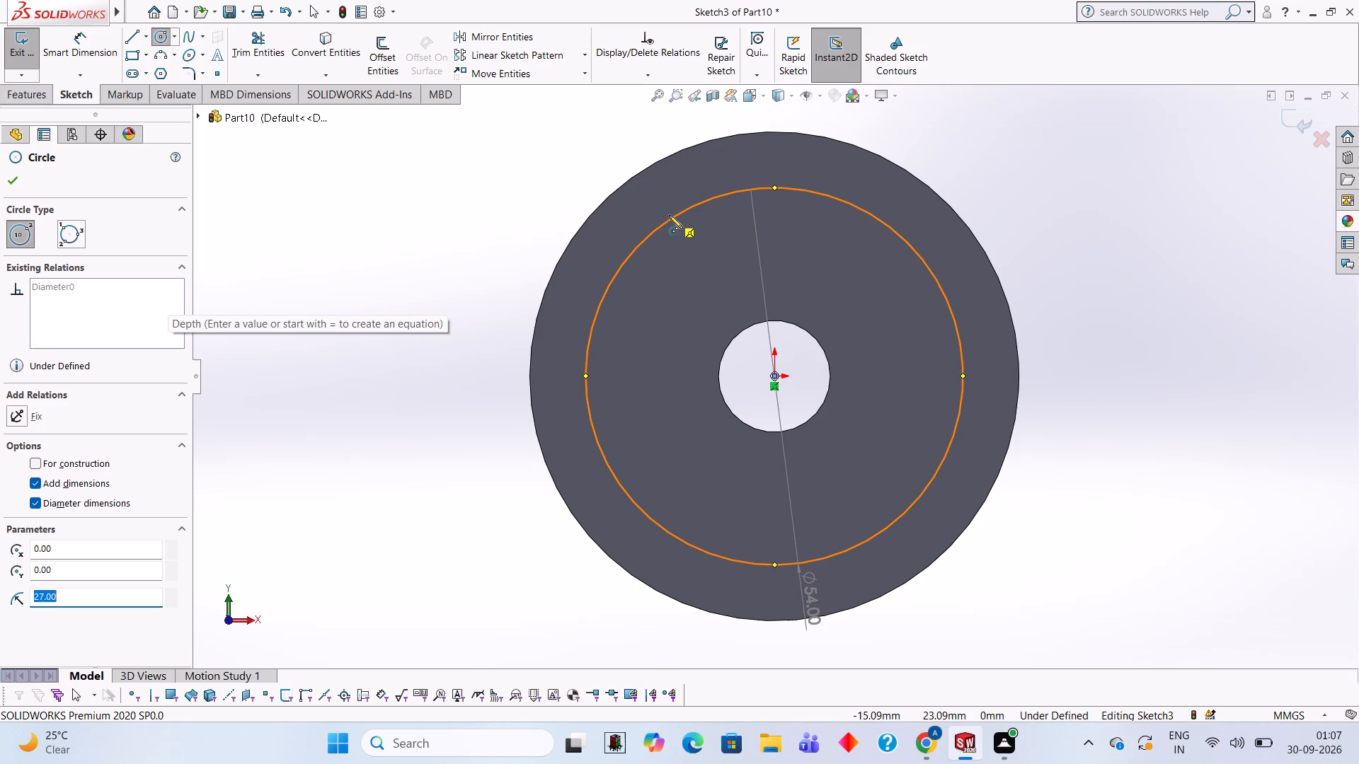
Draw four 8.6 mm diameter circles centred on the top, right, bottom and left quadrant points of the 54 mm circle.
click(774, 189)
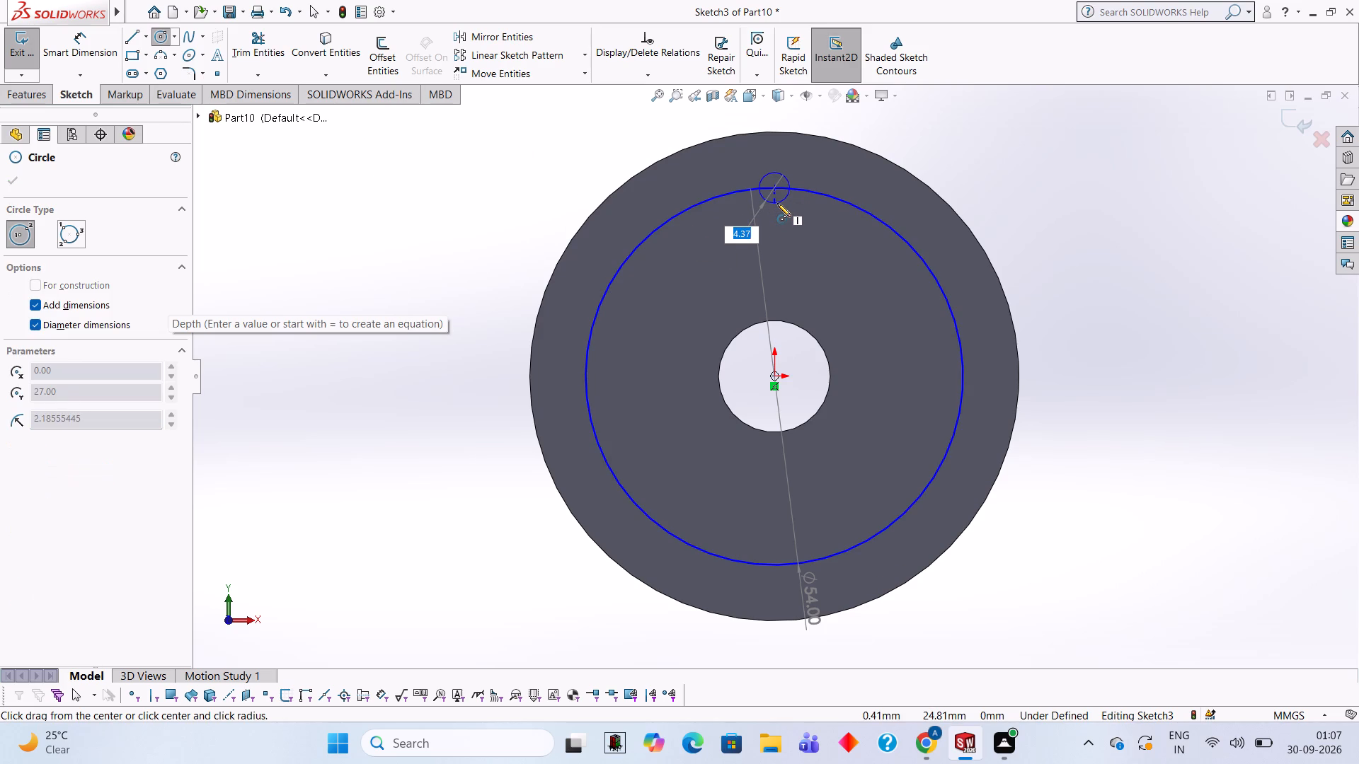
text(8.6)
key(Return)
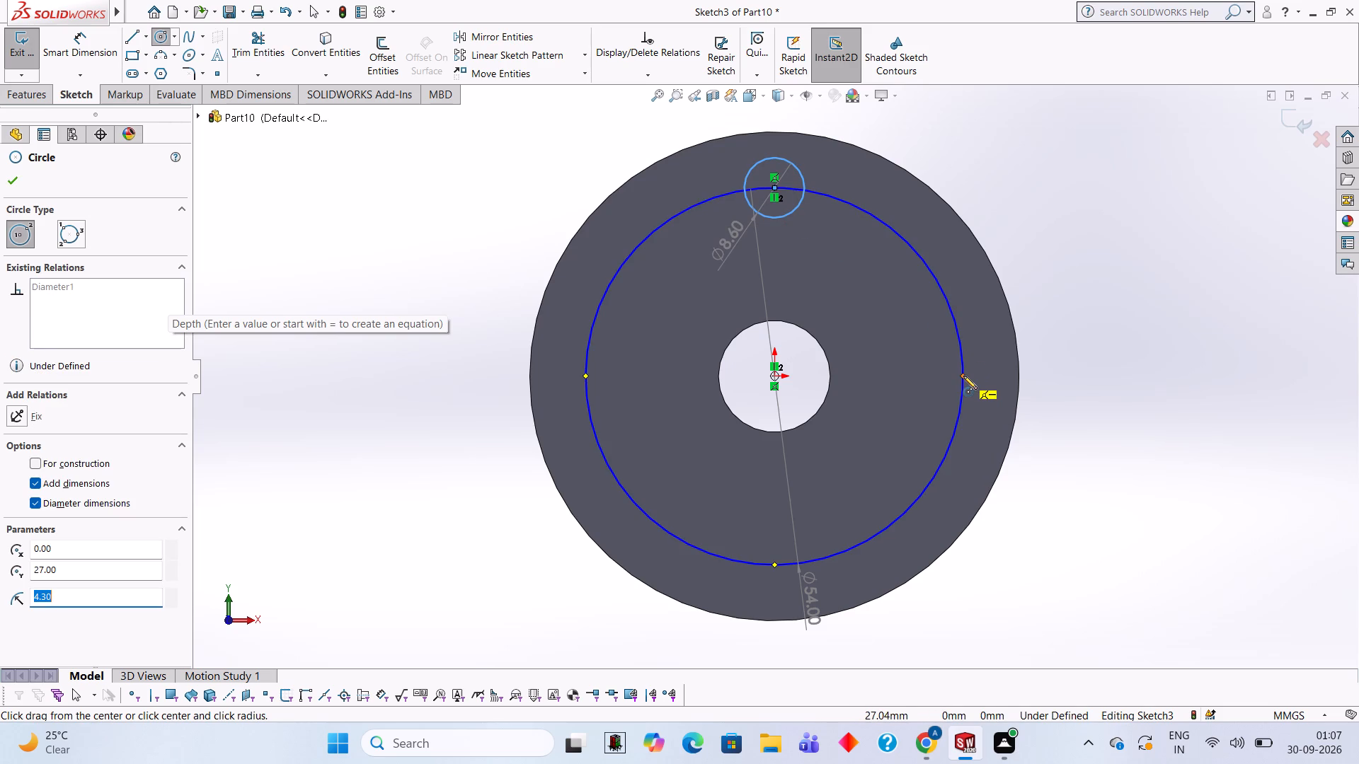
click(963, 376)
text(8.6)
key(Return)
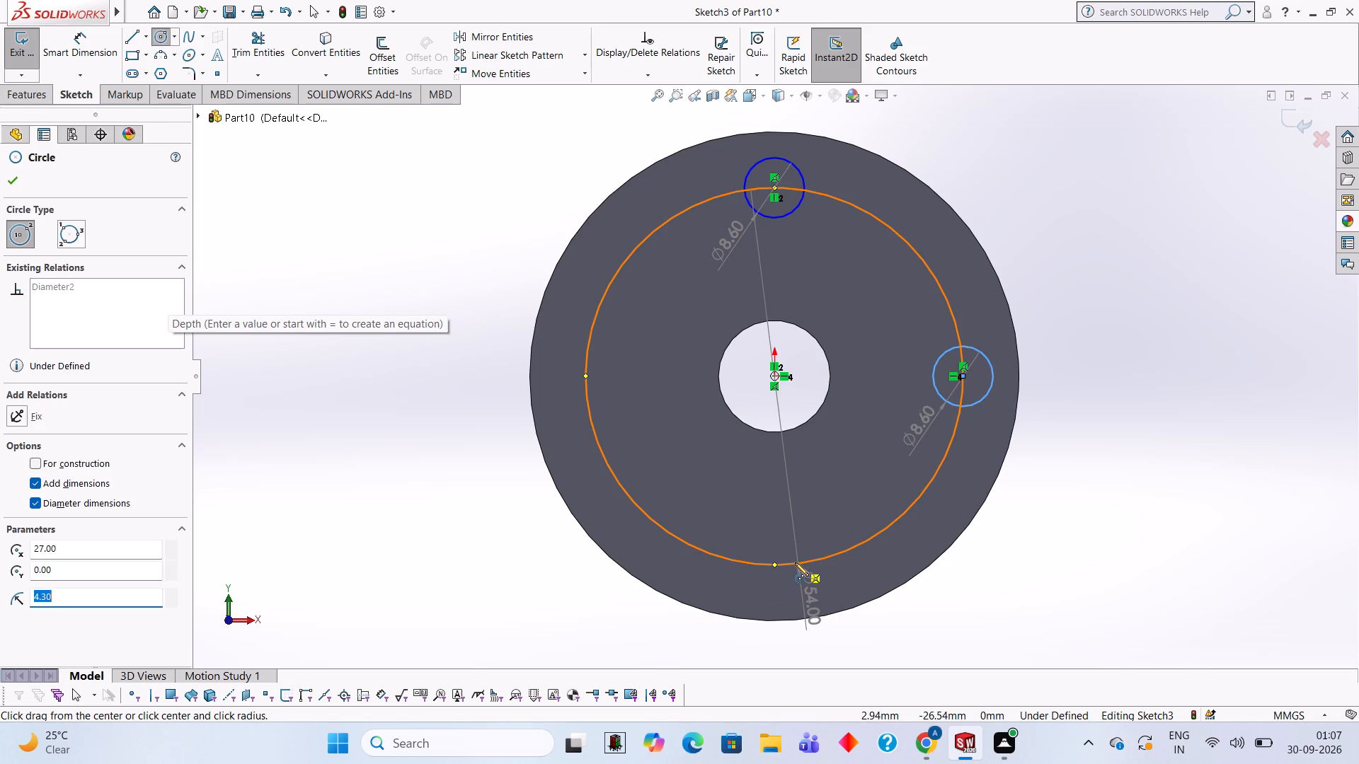
click(774, 564)
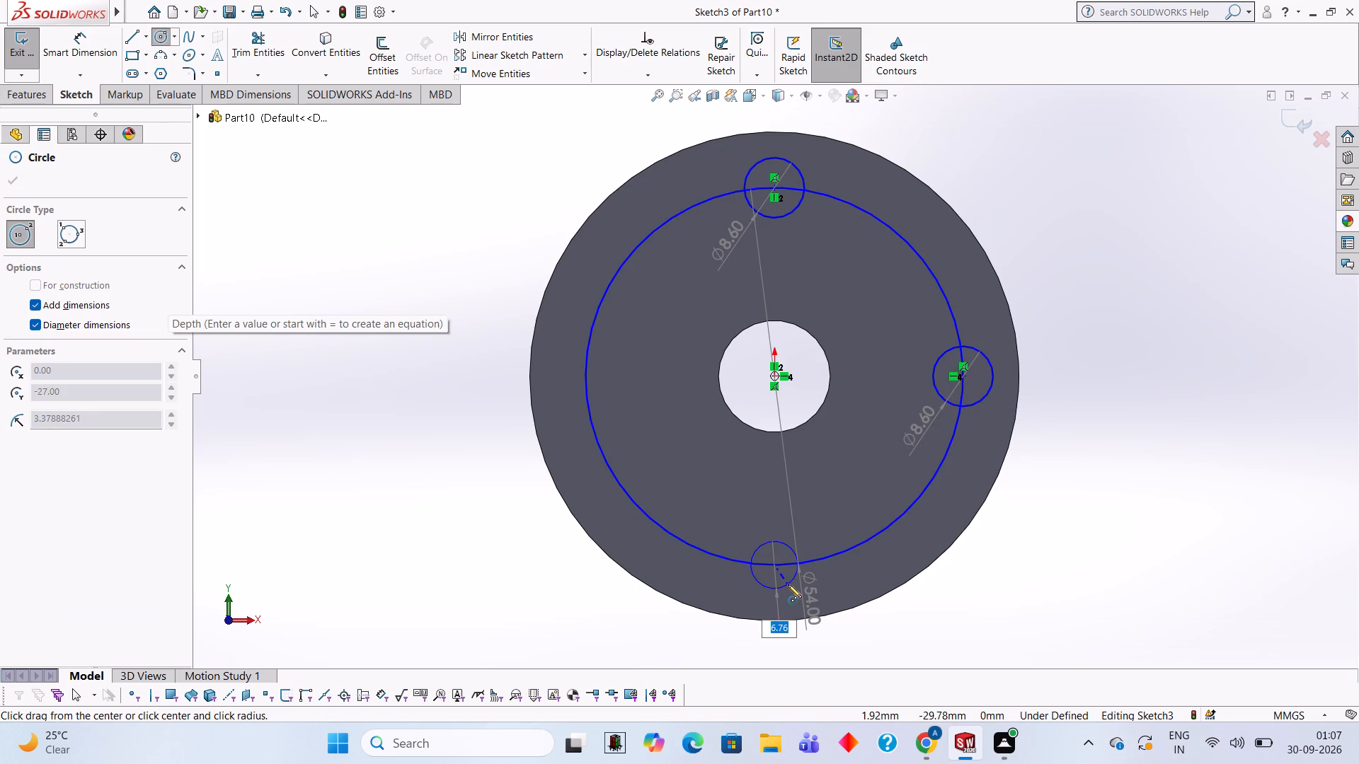
text(8.6)
key(Return)
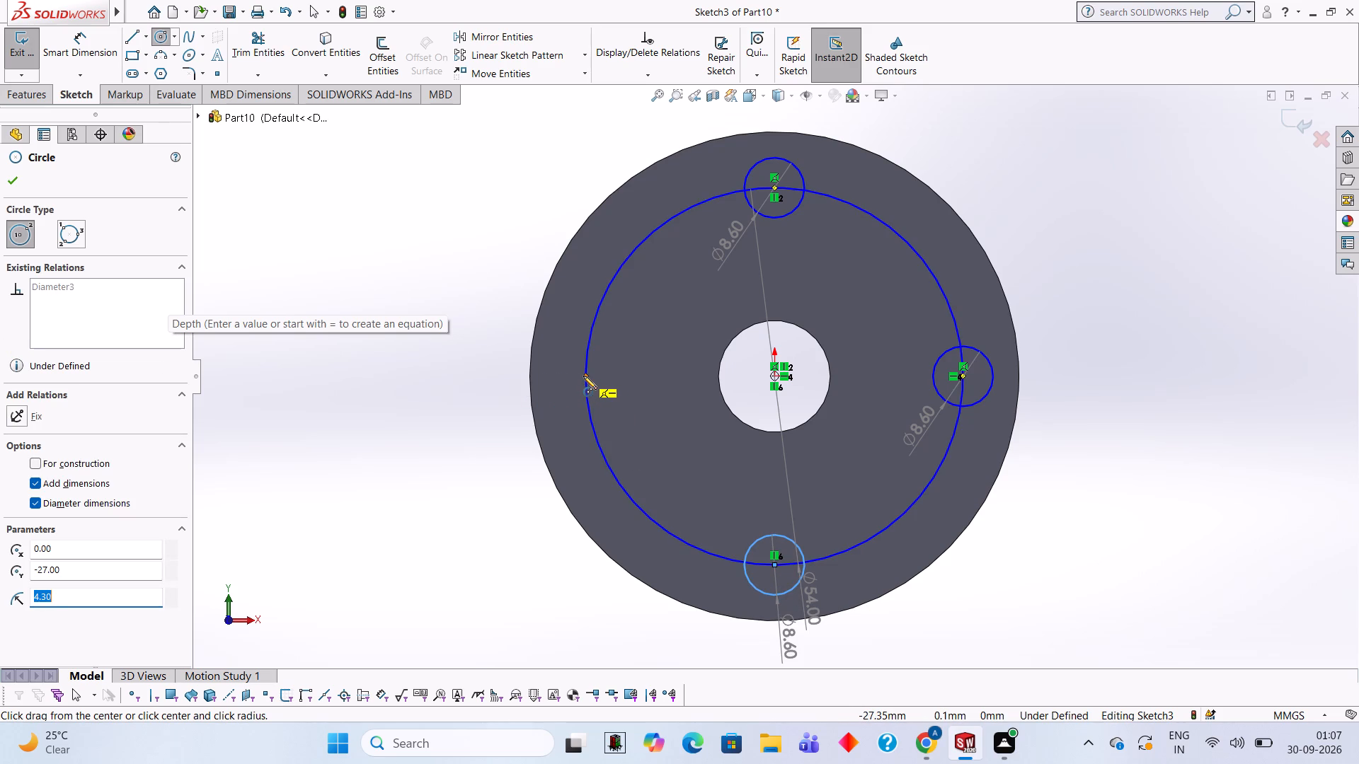
click(586, 374)
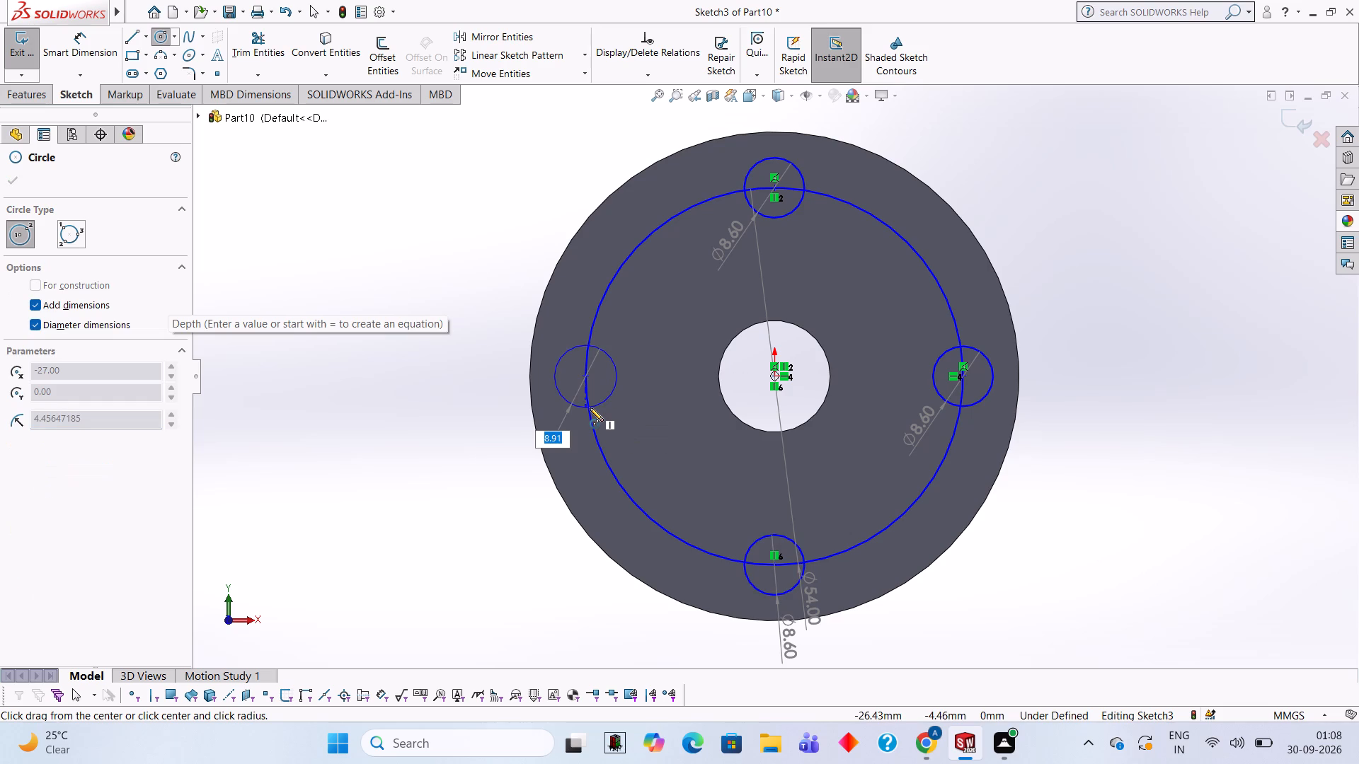
text(8.6)
key(Return)
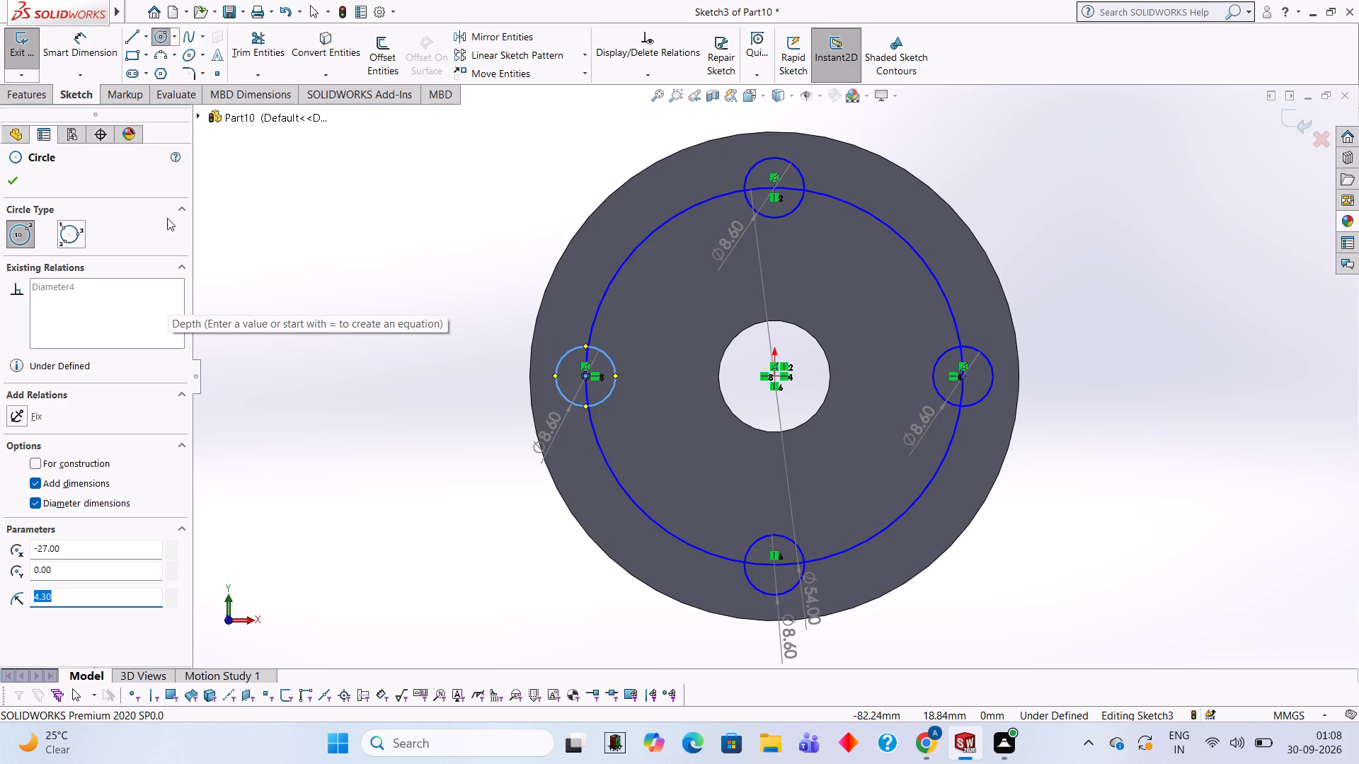
Trim away every segment of the 54 mm layout circle, keeping only the four 8.6 mm circles.
click(253, 50)
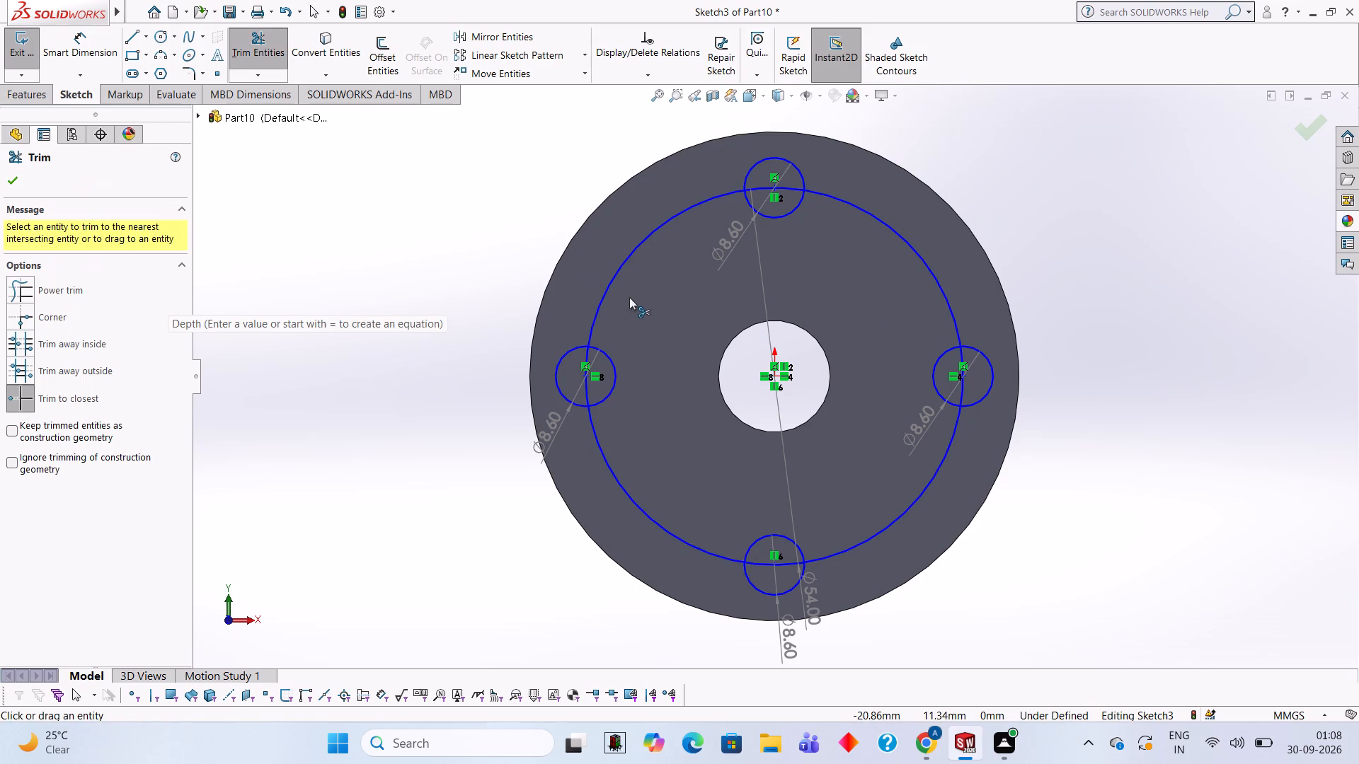
click(604, 298)
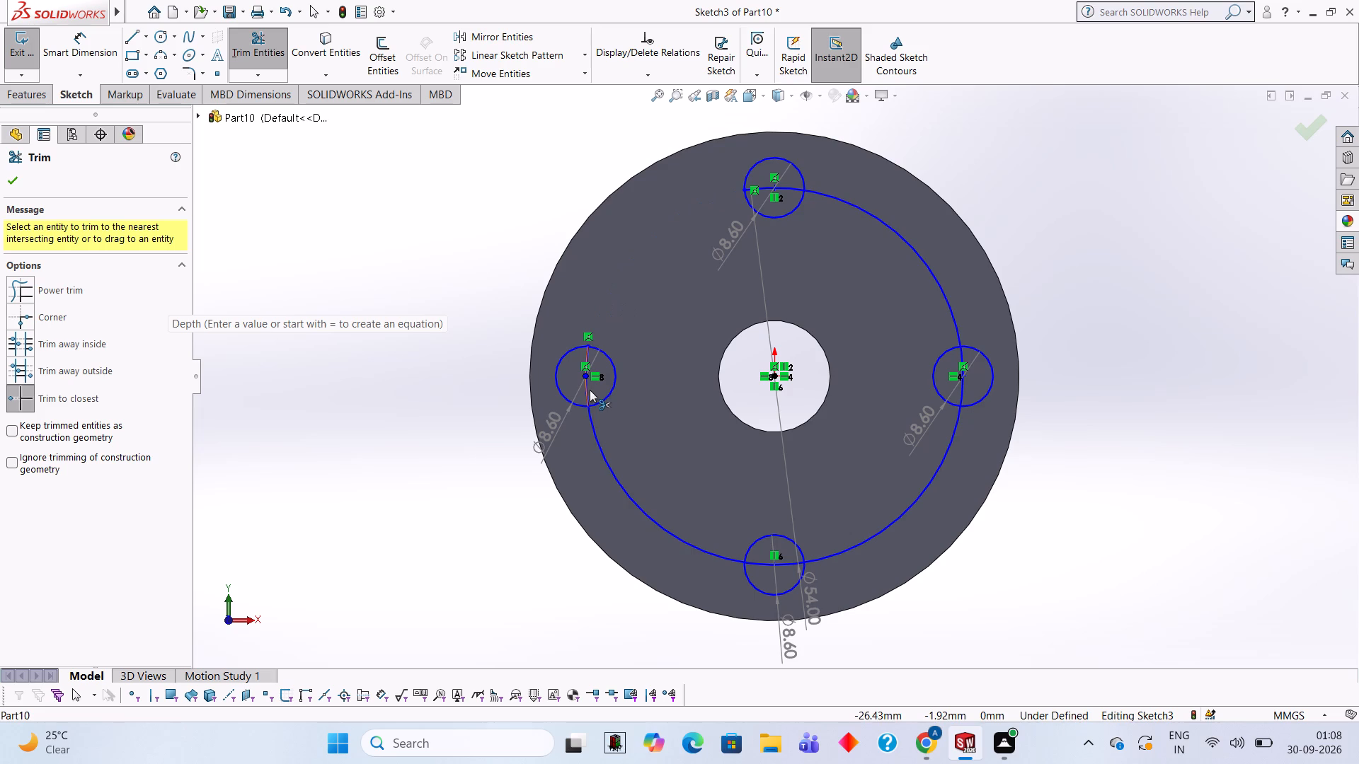
click(587, 390)
click(596, 442)
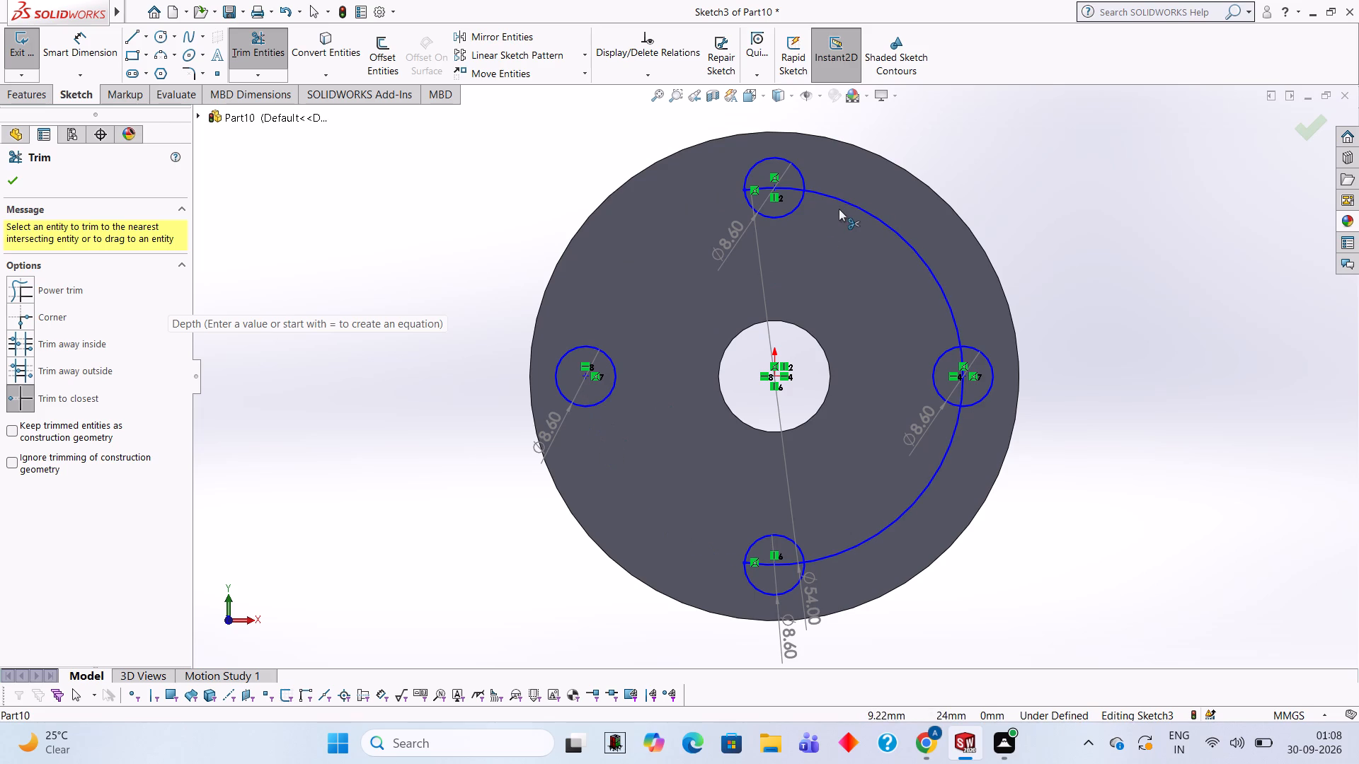
click(847, 201)
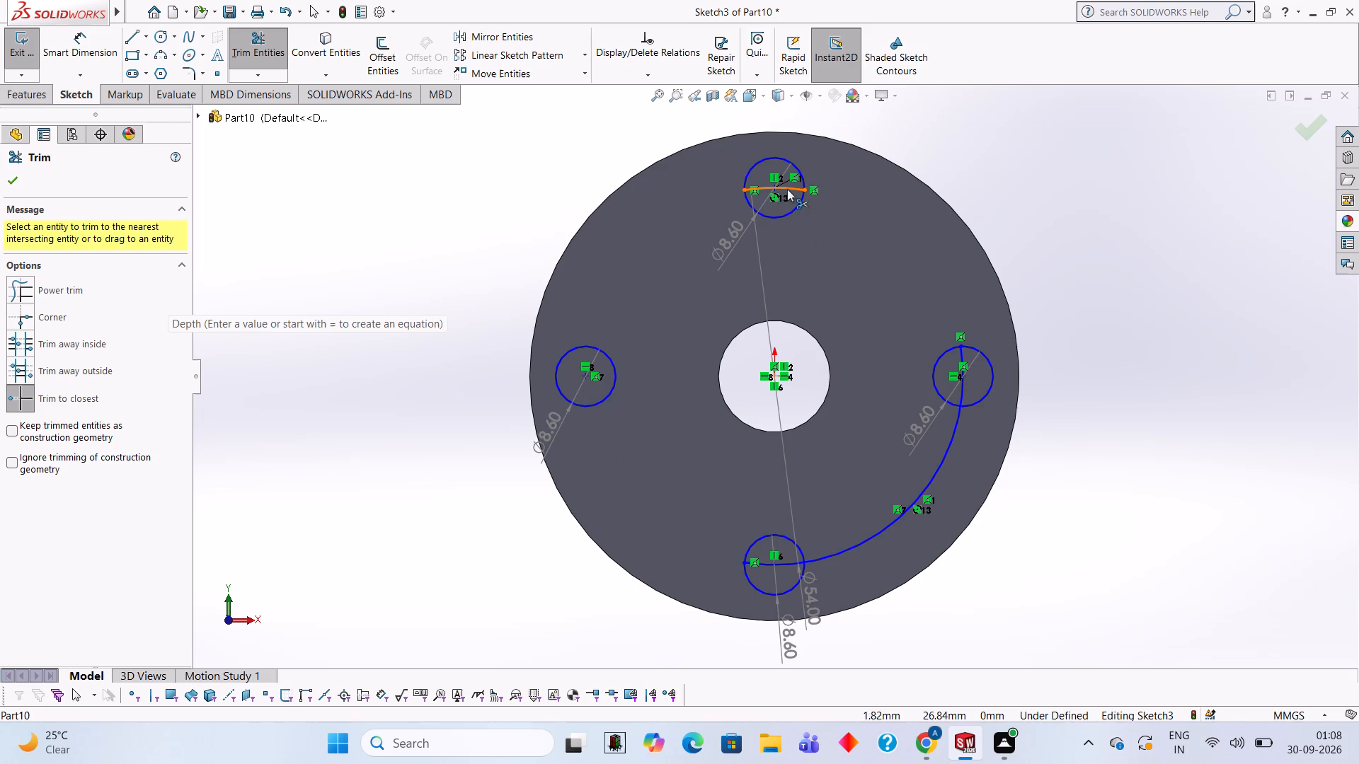
click(787, 189)
click(956, 424)
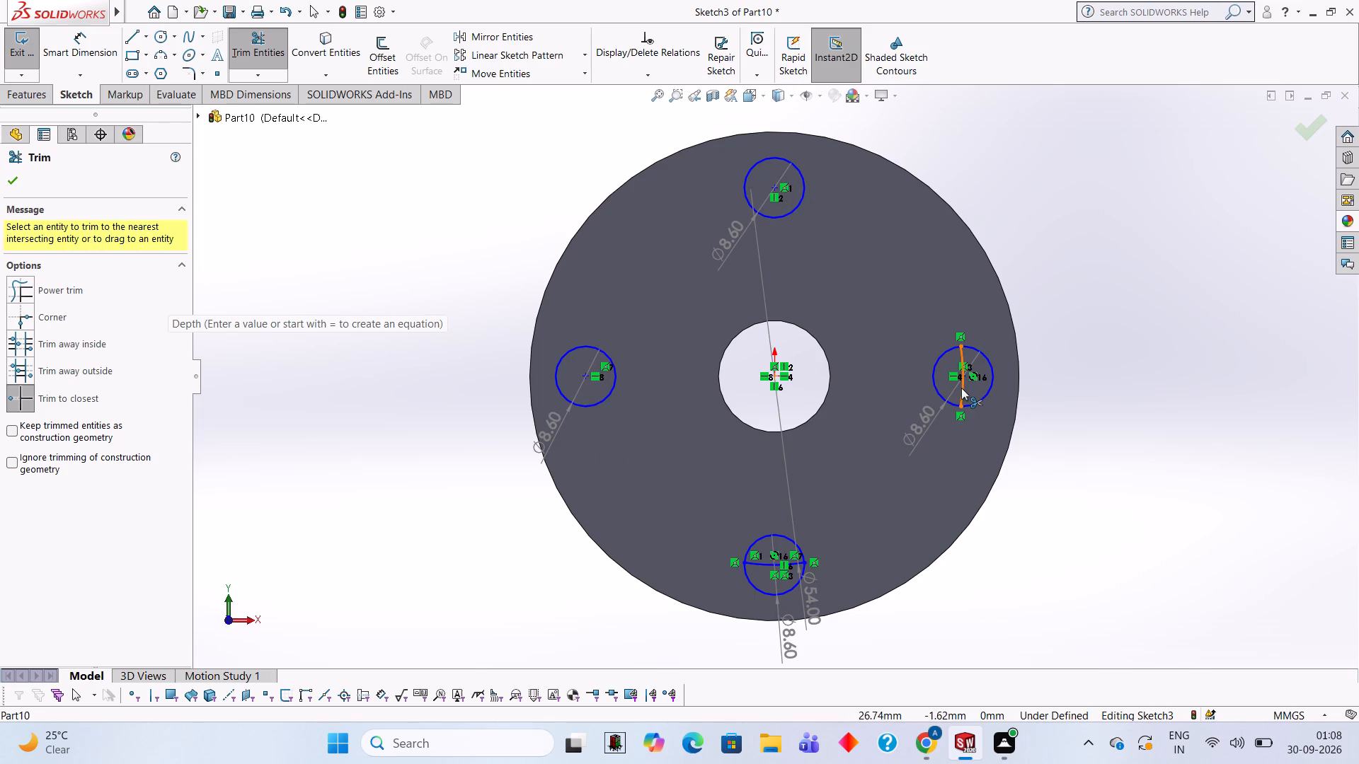
click(961, 388)
click(767, 560)
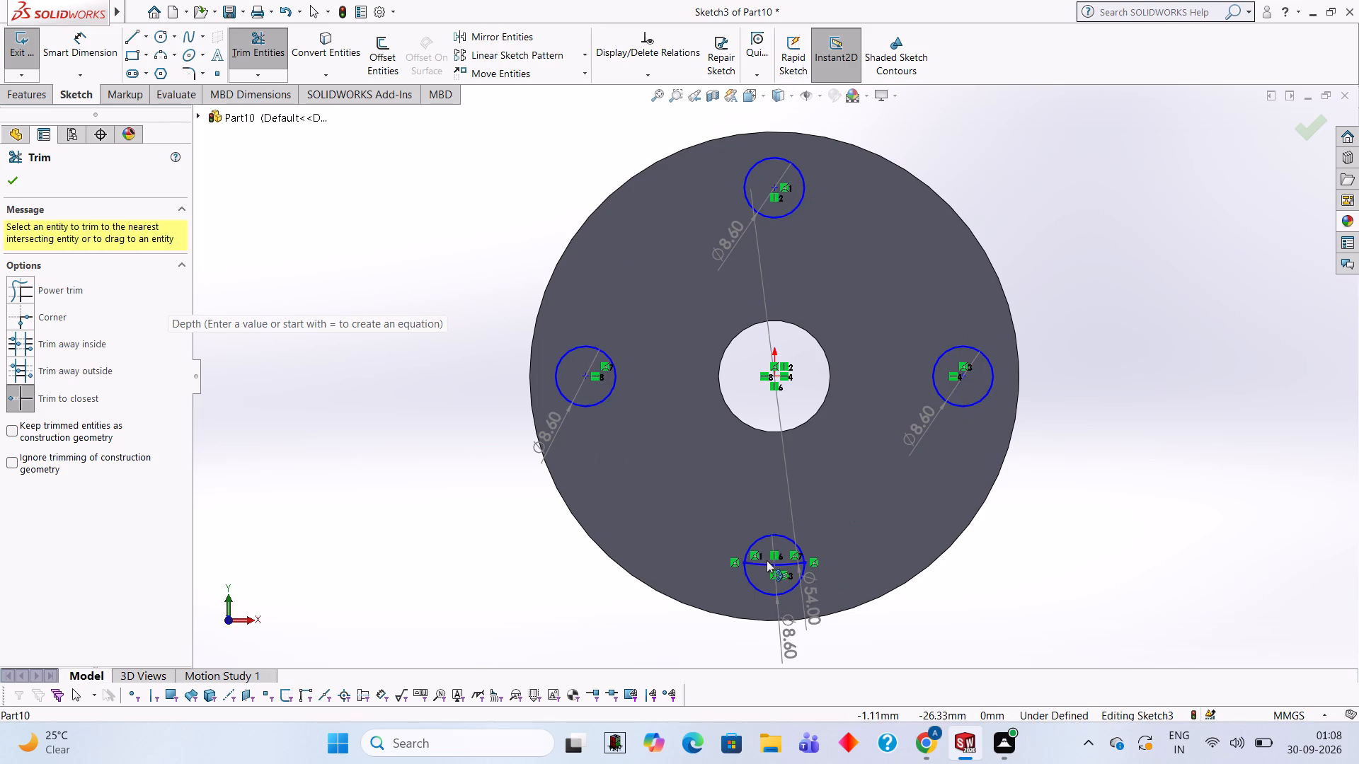
click(763, 567)
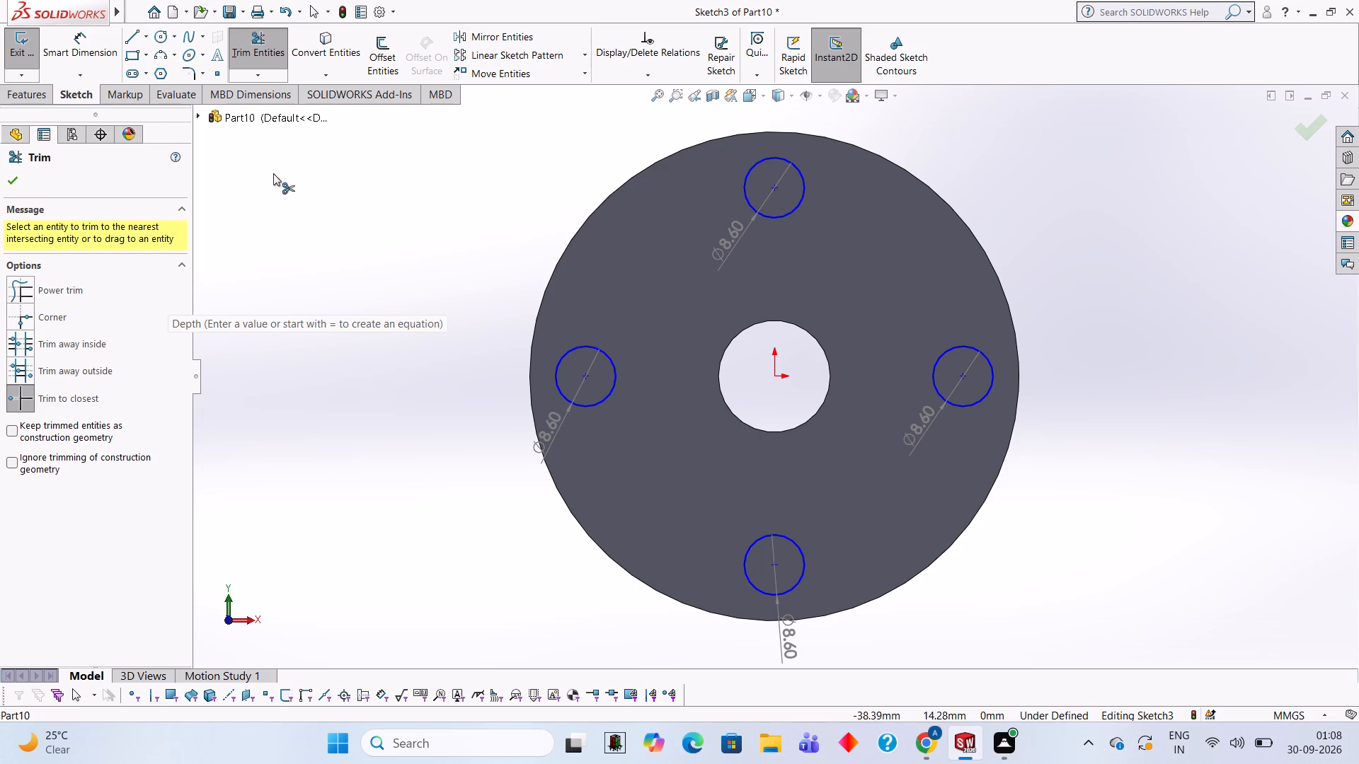
Cut the four 8.6 mm circles through the disc with a blind Extruded Cut 10 mm deep.
click(30, 95)
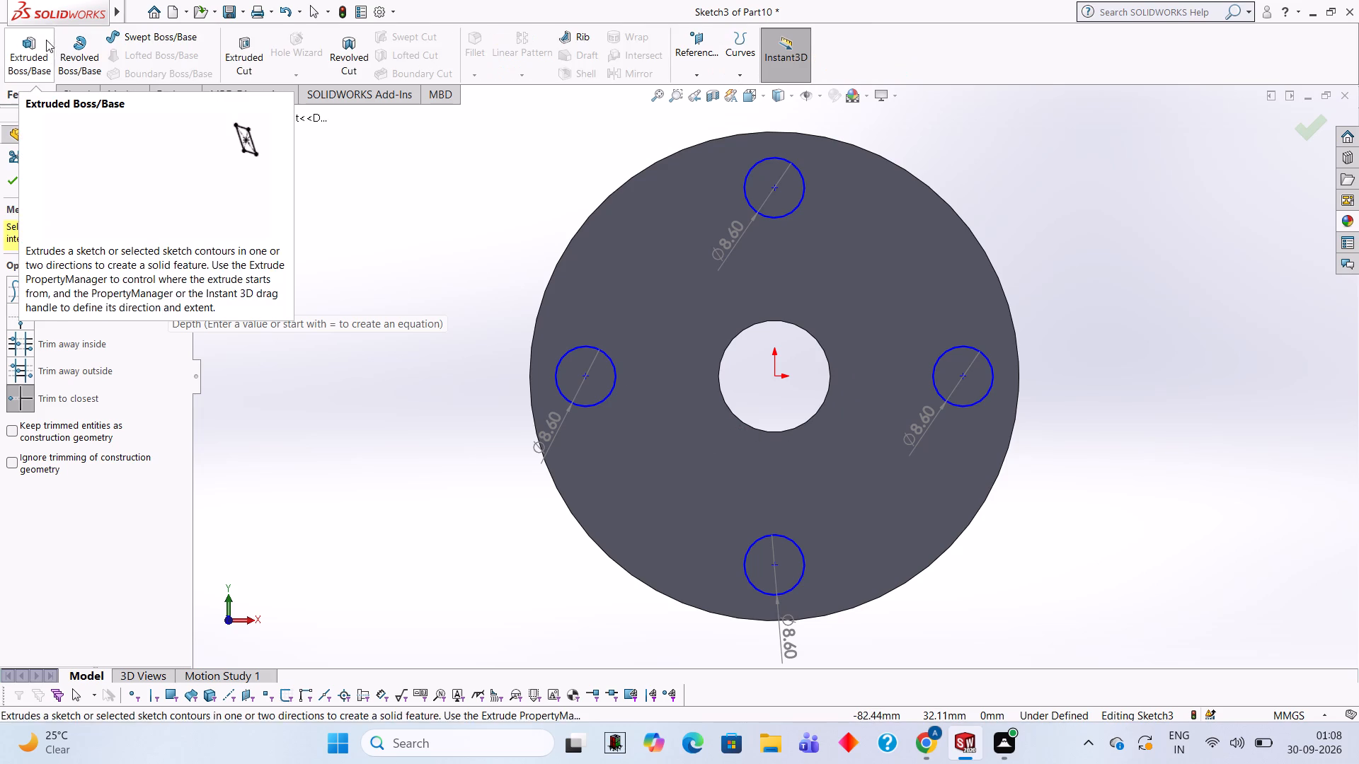
click(233, 56)
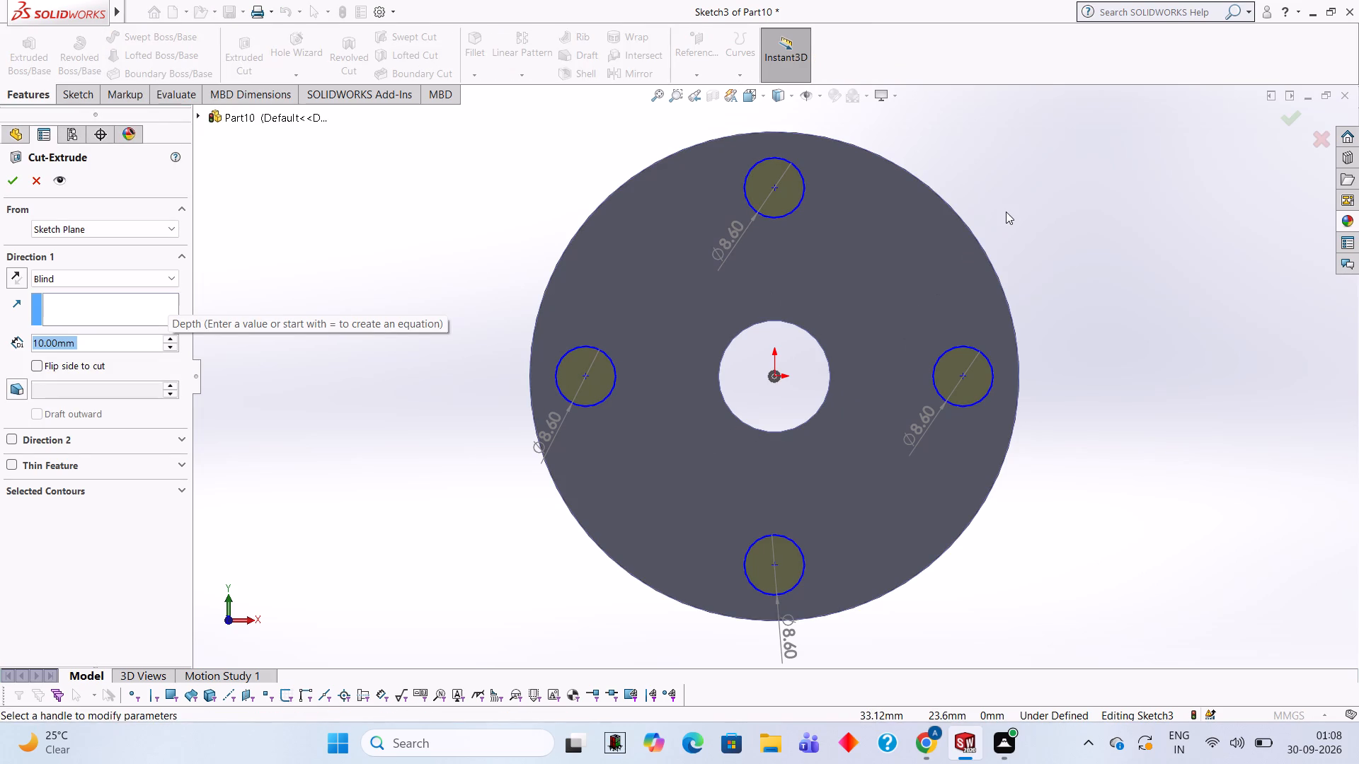
click(18, 190)
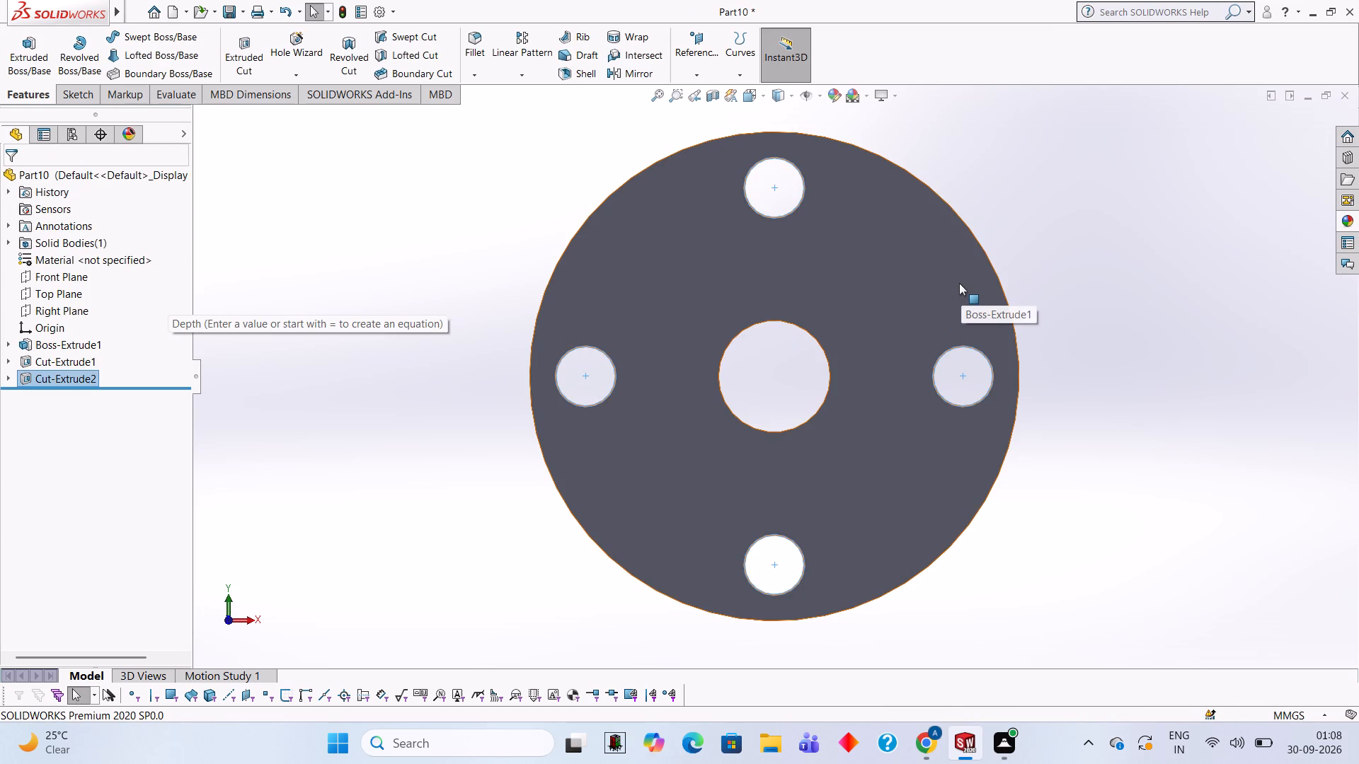
Start a sketch on the disc's front face and draw a 32 mm diameter circle centred on the origin.
middle_drag(1040, 220, 1017, 222)
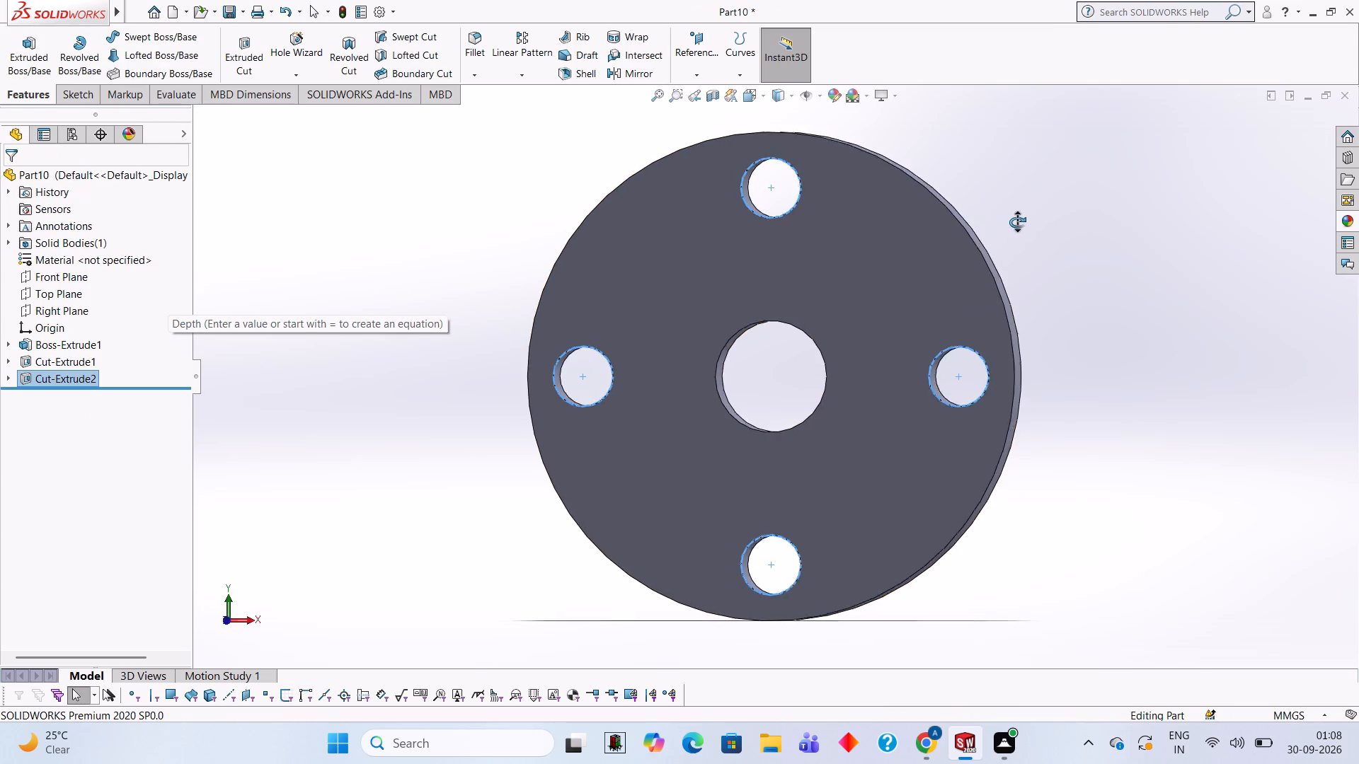
middle_drag(1017, 222, 1003, 222)
scroll(1003, 224, up, 1)
scroll(1003, 224, down, 1)
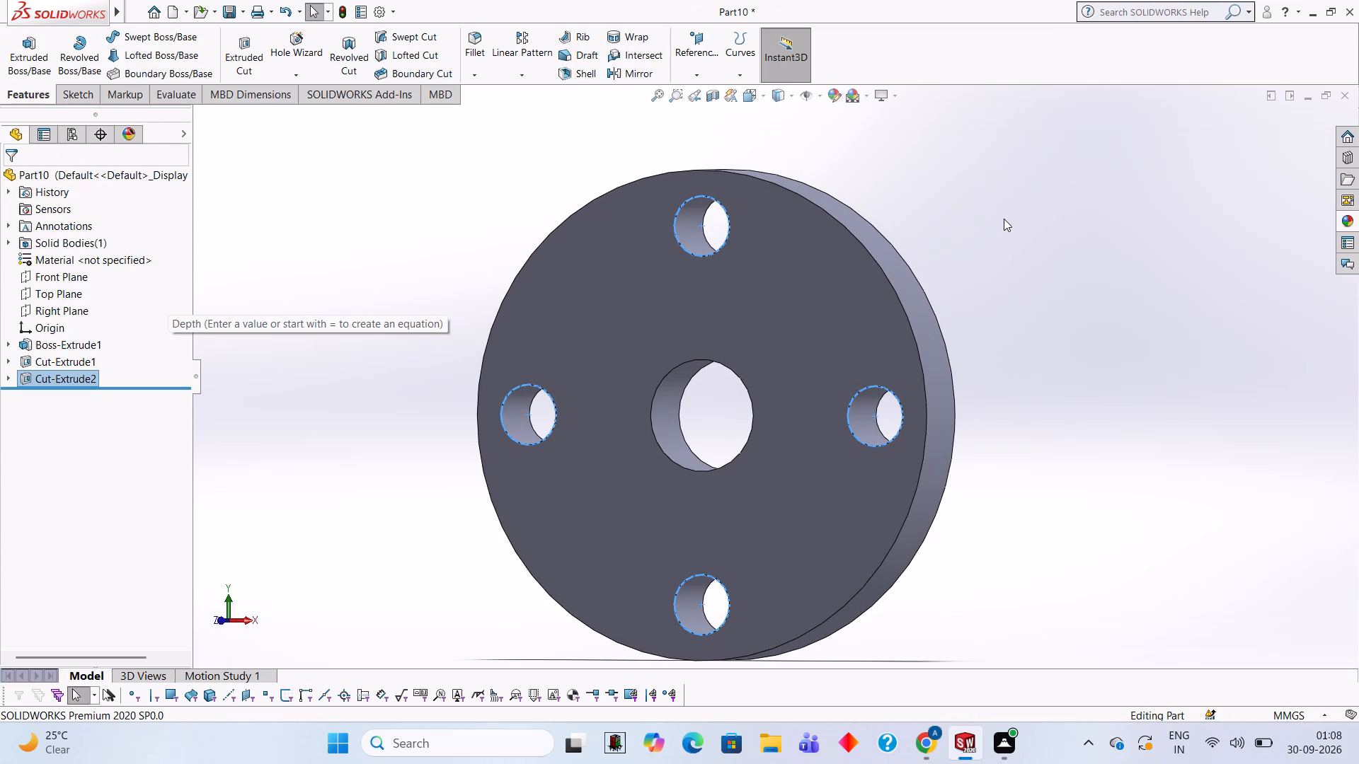
middle_drag(1008, 274, 1042, 291)
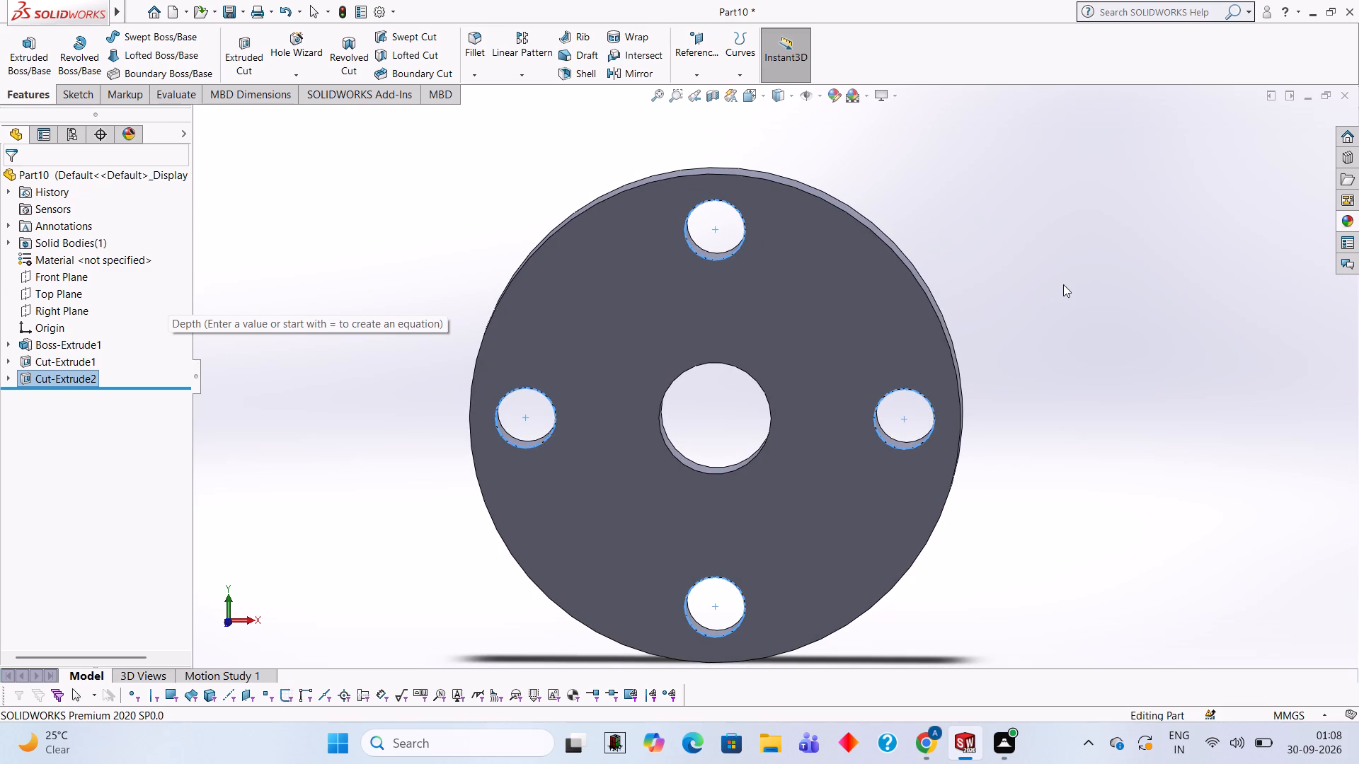
click(811, 340)
click(877, 297)
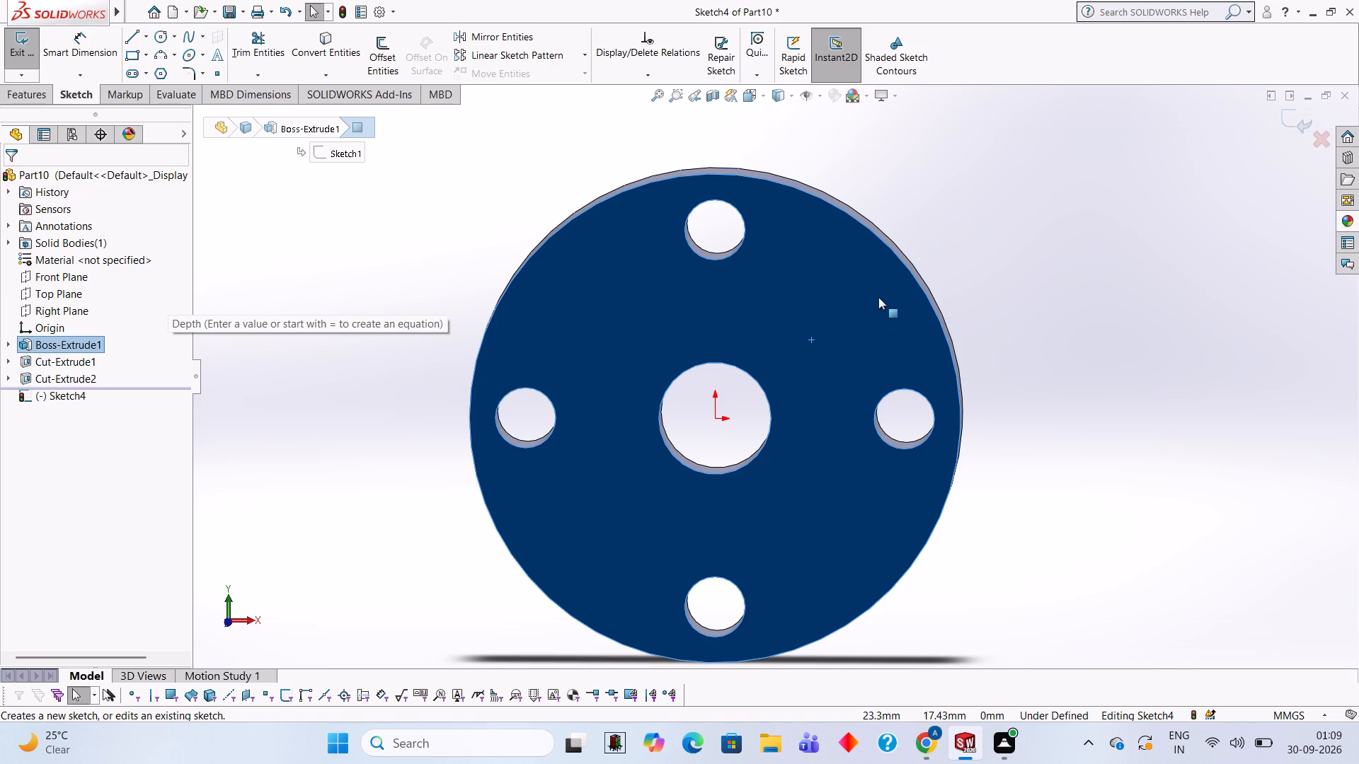
key(ctrl+8)
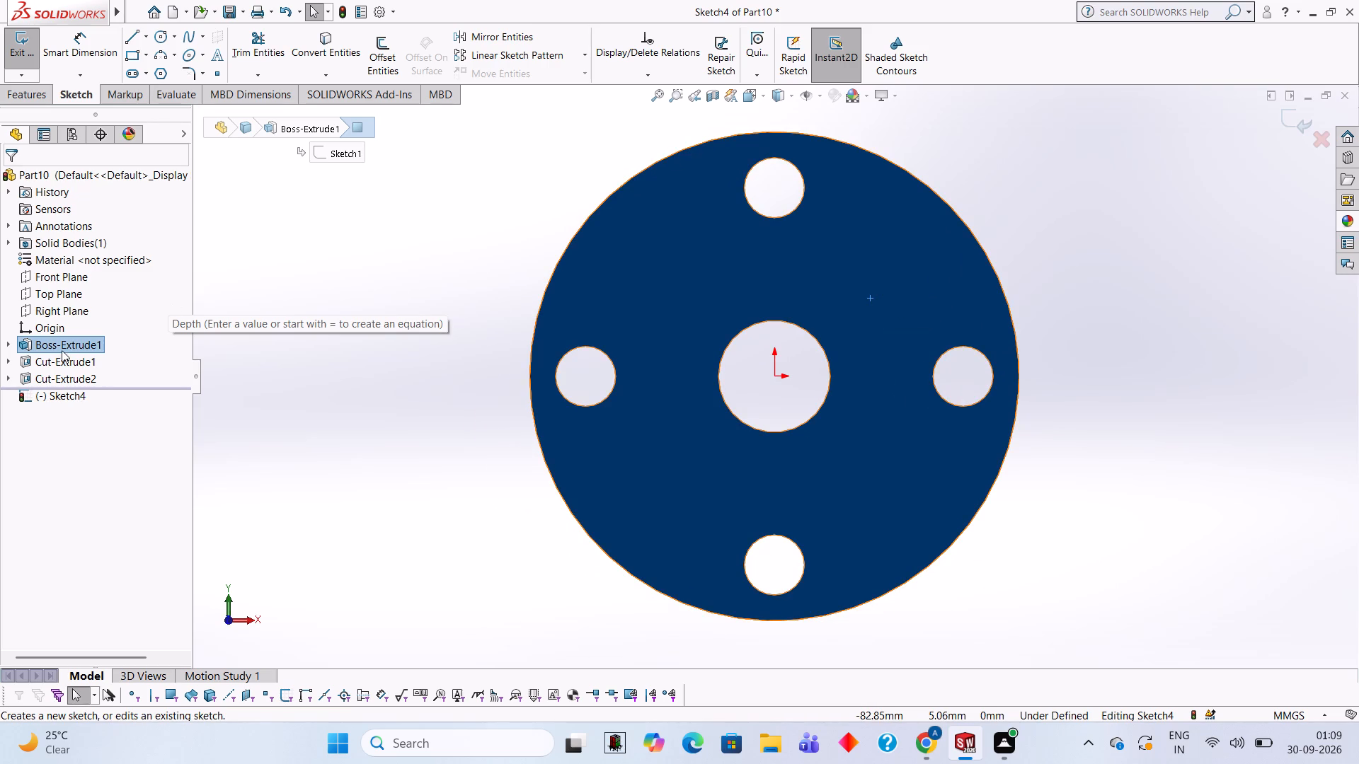
click(166, 40)
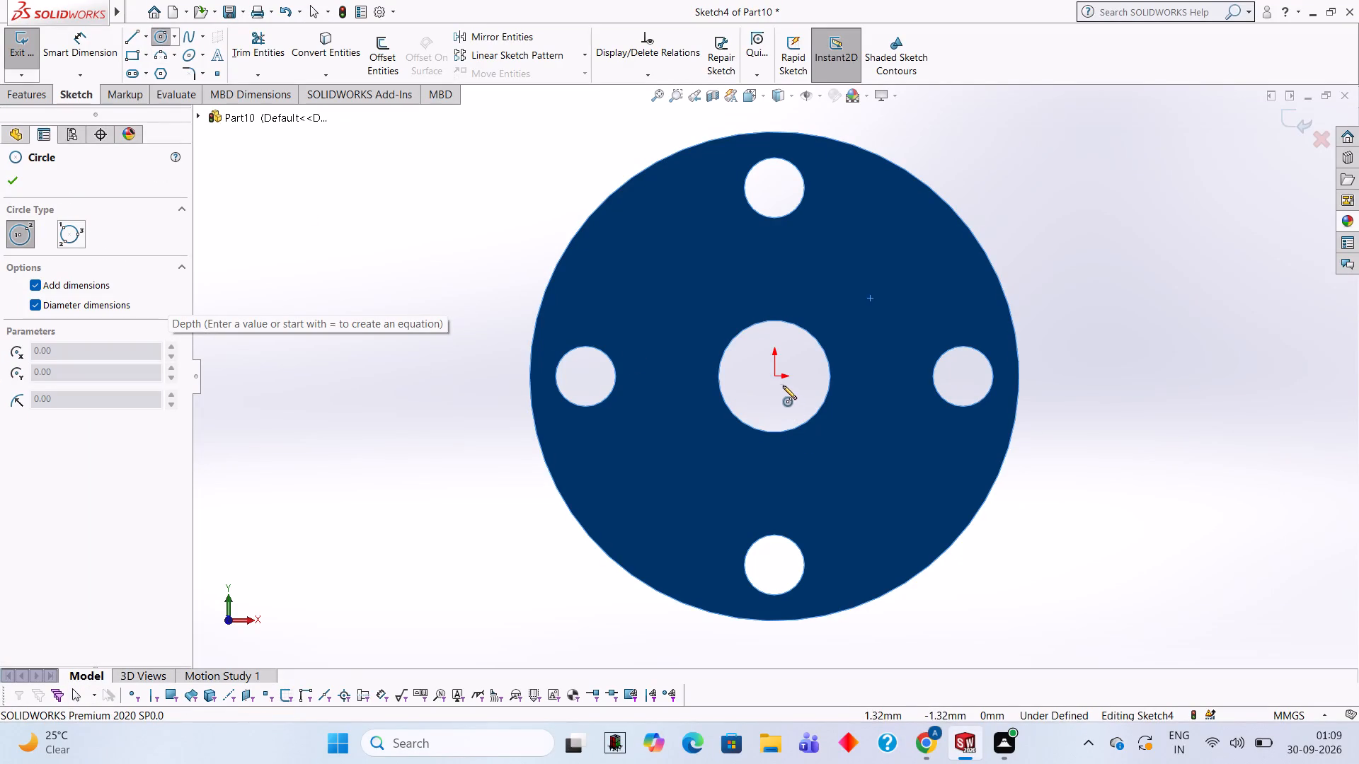
click(771, 377)
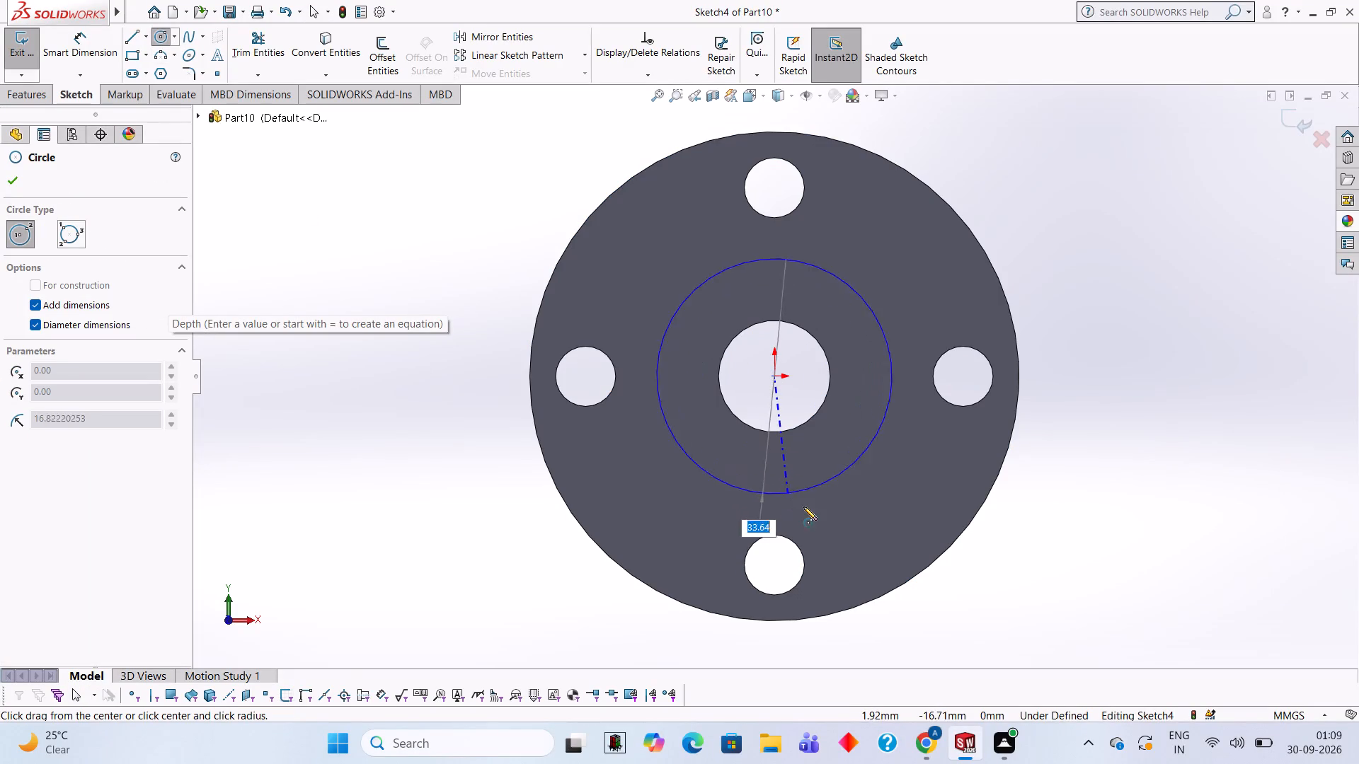
text(32)
key(Return)
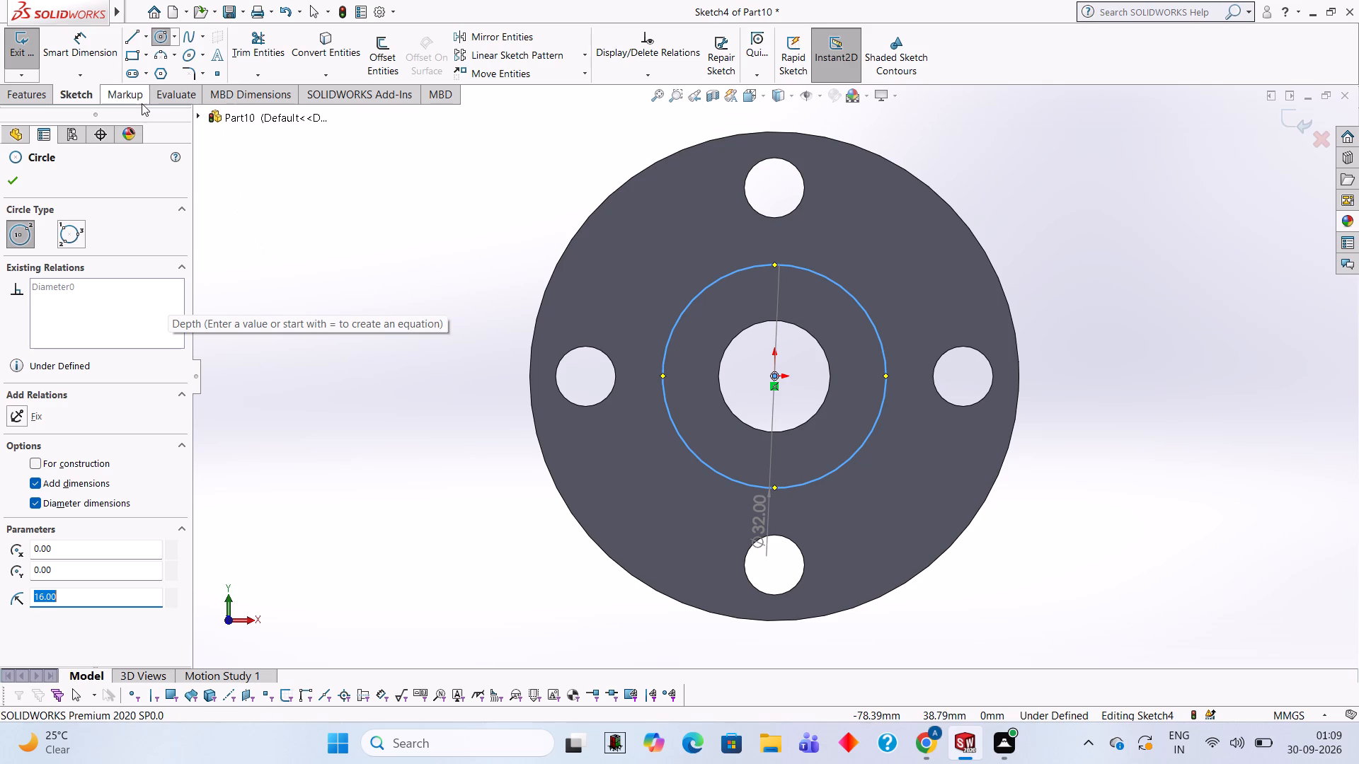
Draw four 10 mm diameter circles centred on the top, right, bottom and left quadrant points of the 32 mm circle.
click(775, 267)
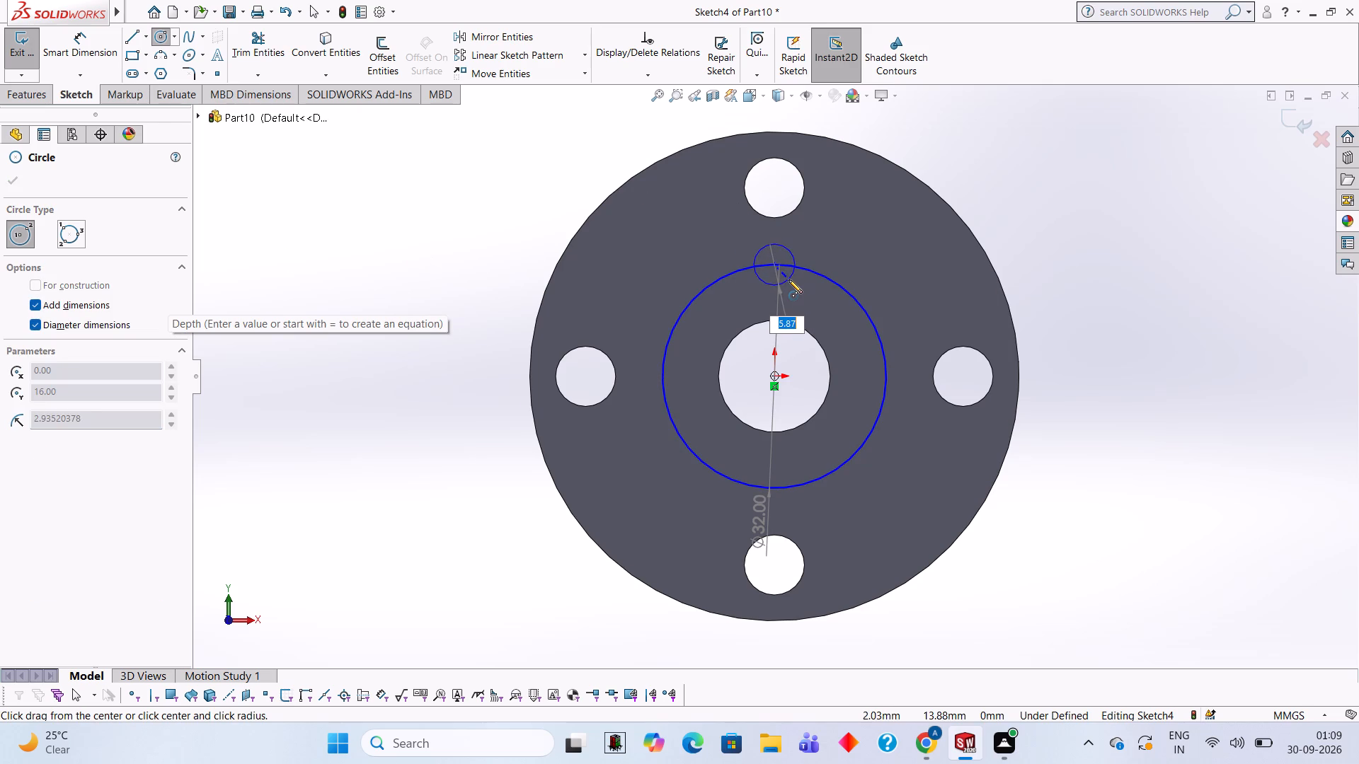
text(10)
key(Return)
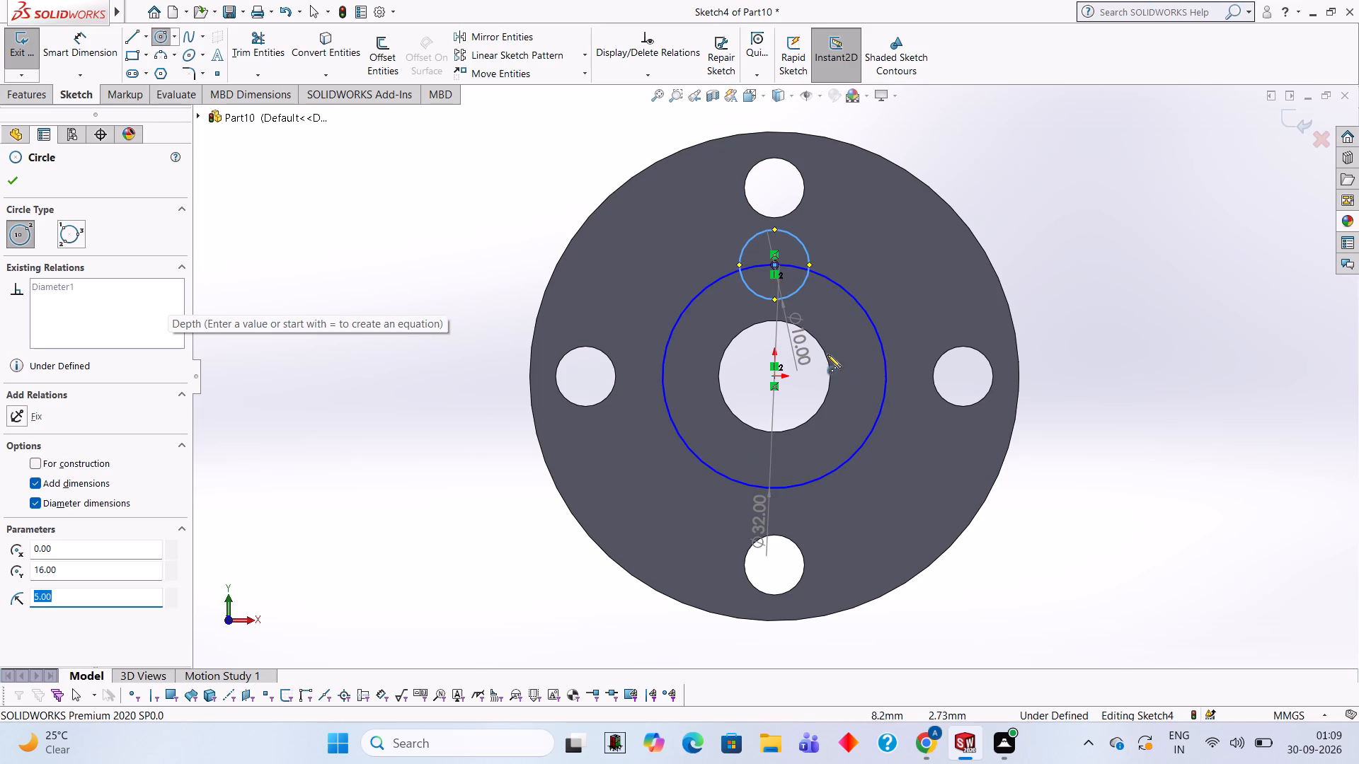
click(886, 375)
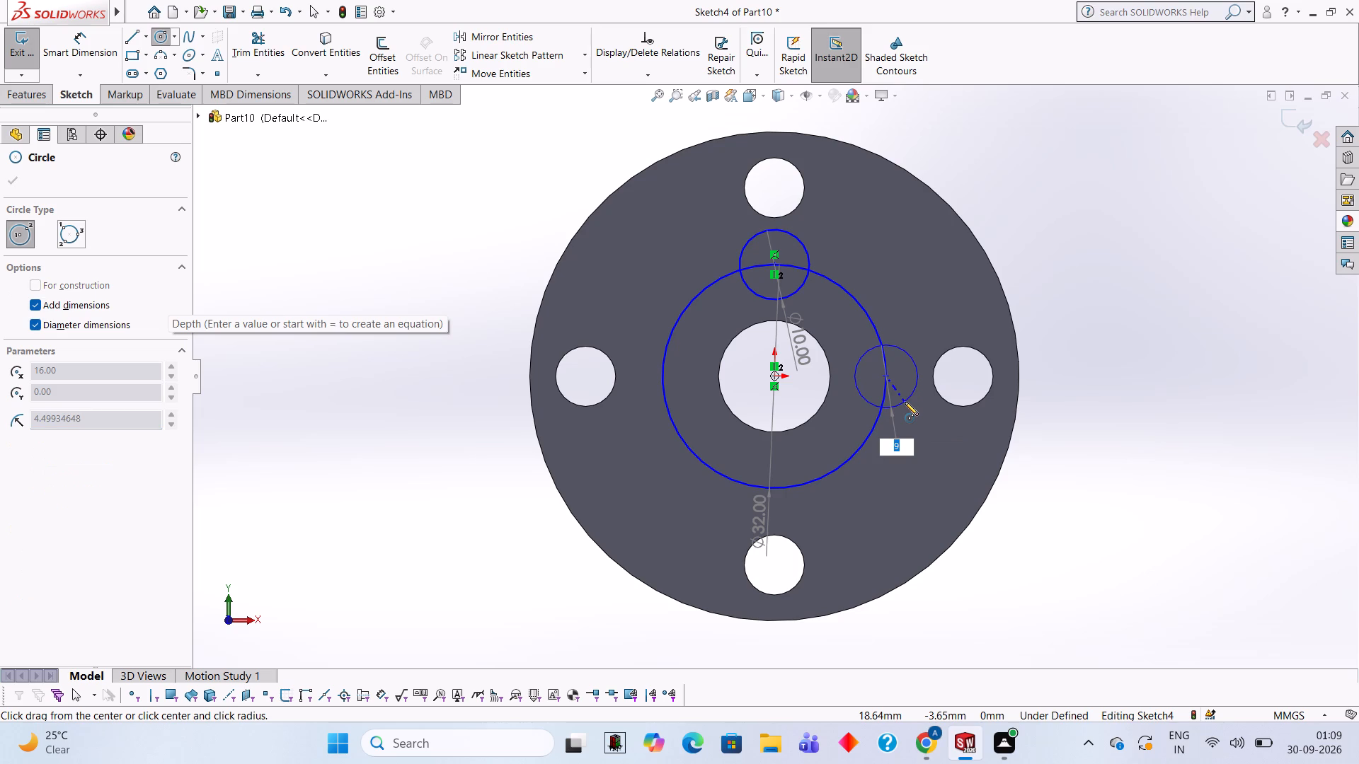
text(10)
key(Return)
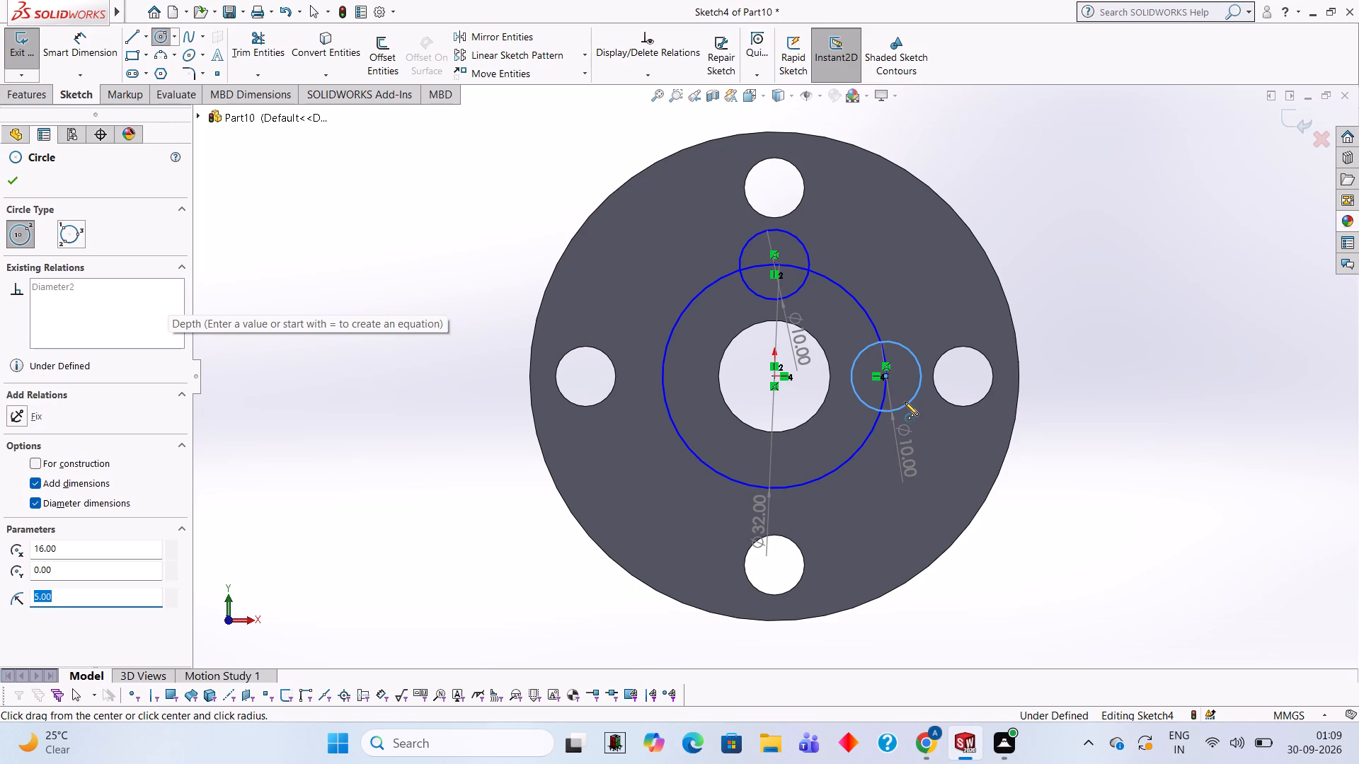
click(774, 487)
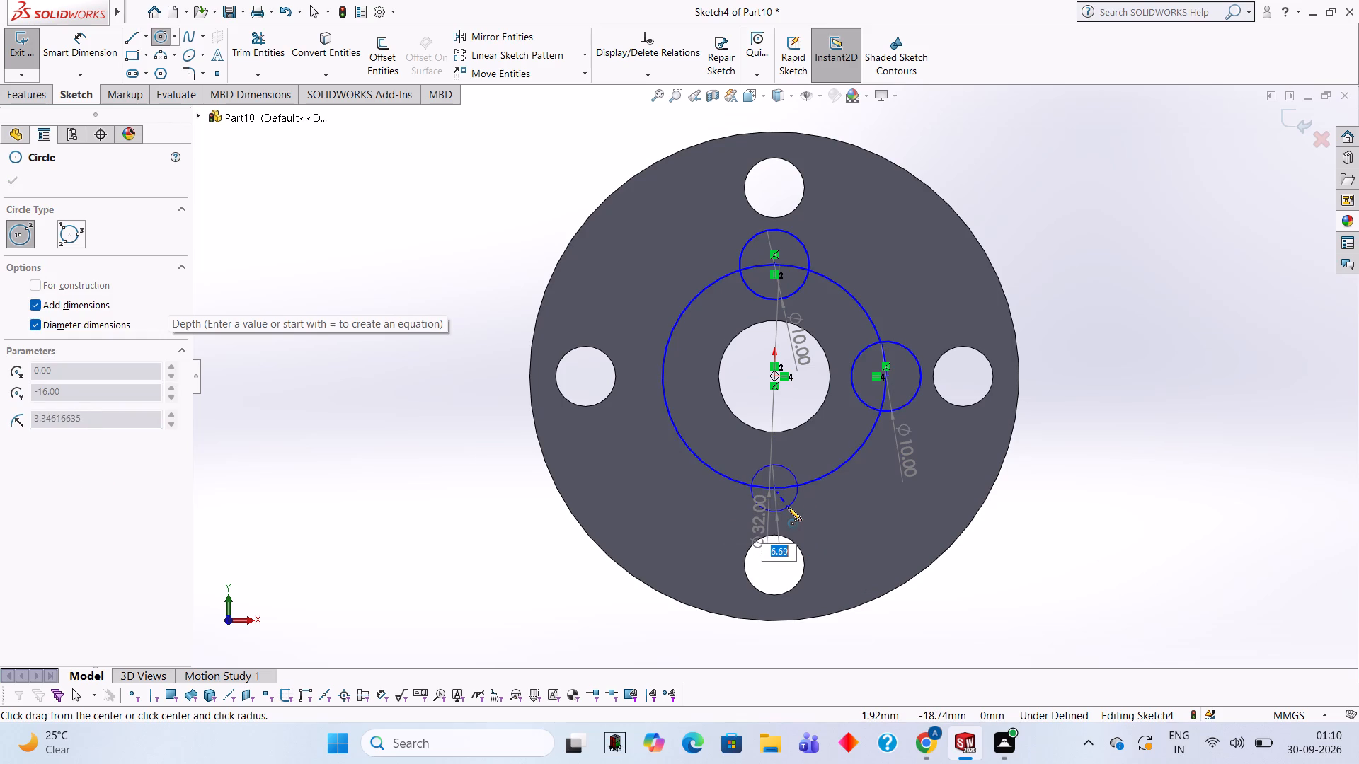
text(10)
key(Return)
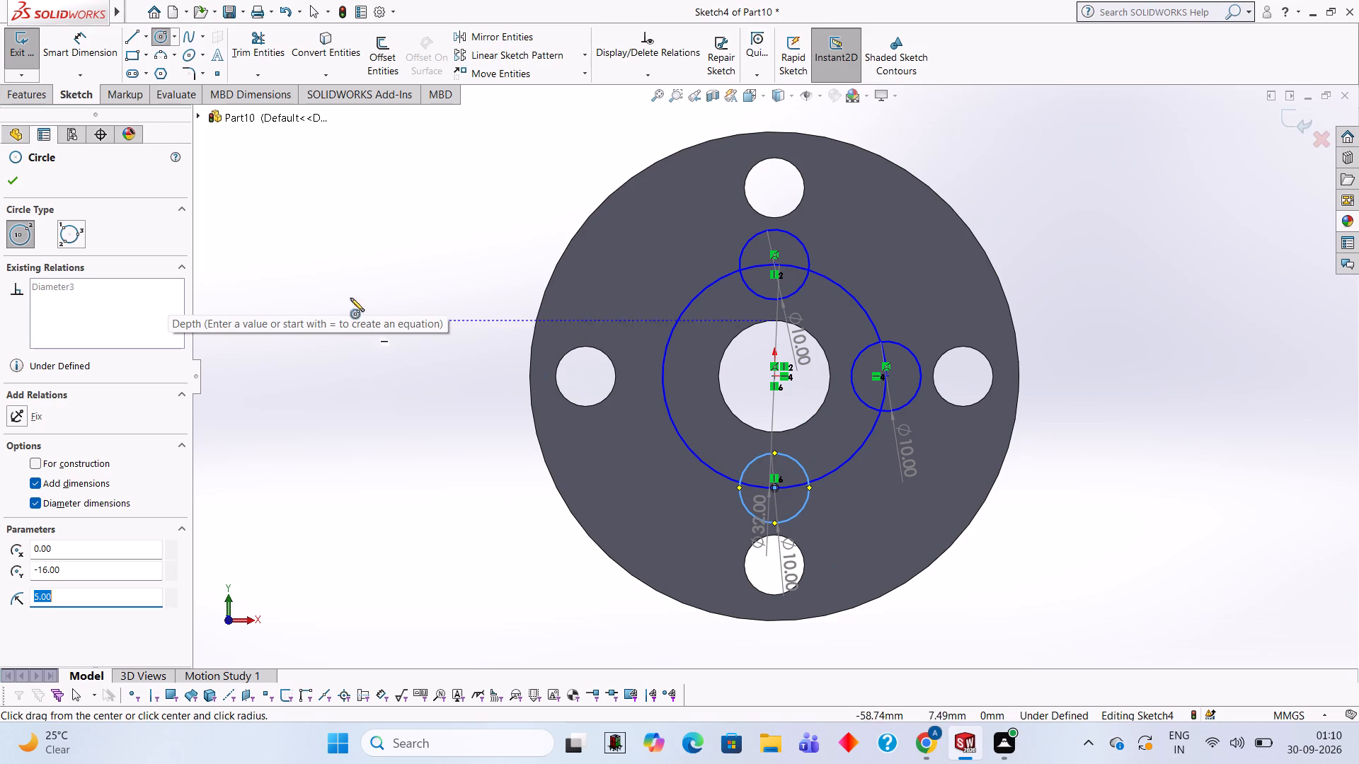
click(661, 378)
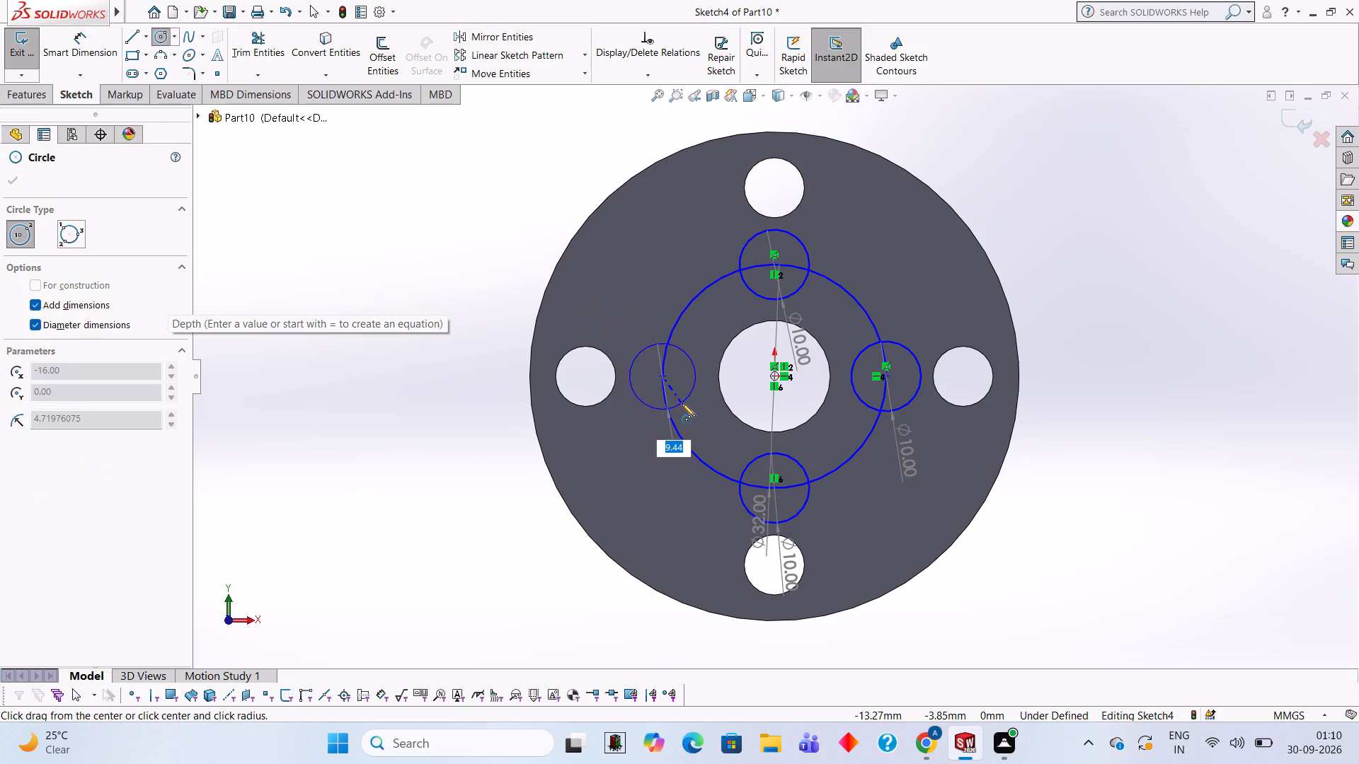
text(10)
key(Return)
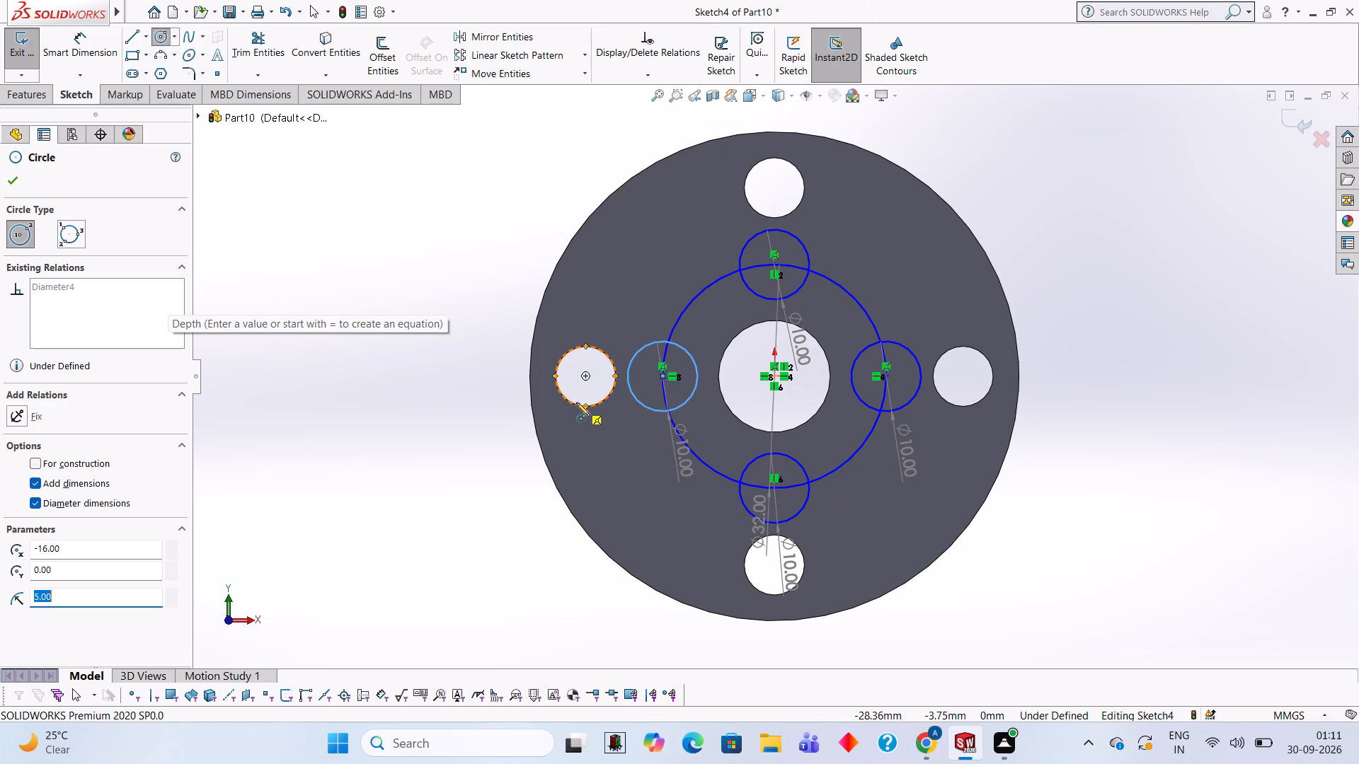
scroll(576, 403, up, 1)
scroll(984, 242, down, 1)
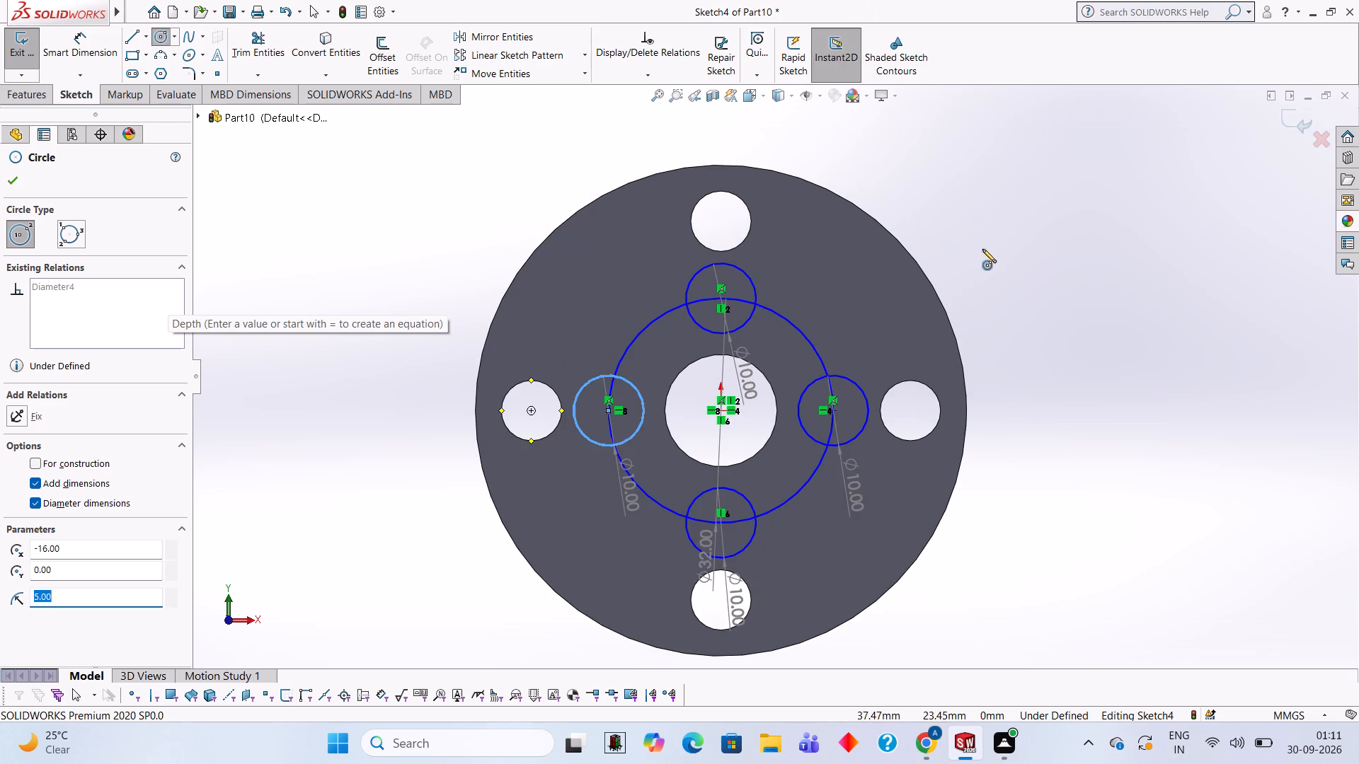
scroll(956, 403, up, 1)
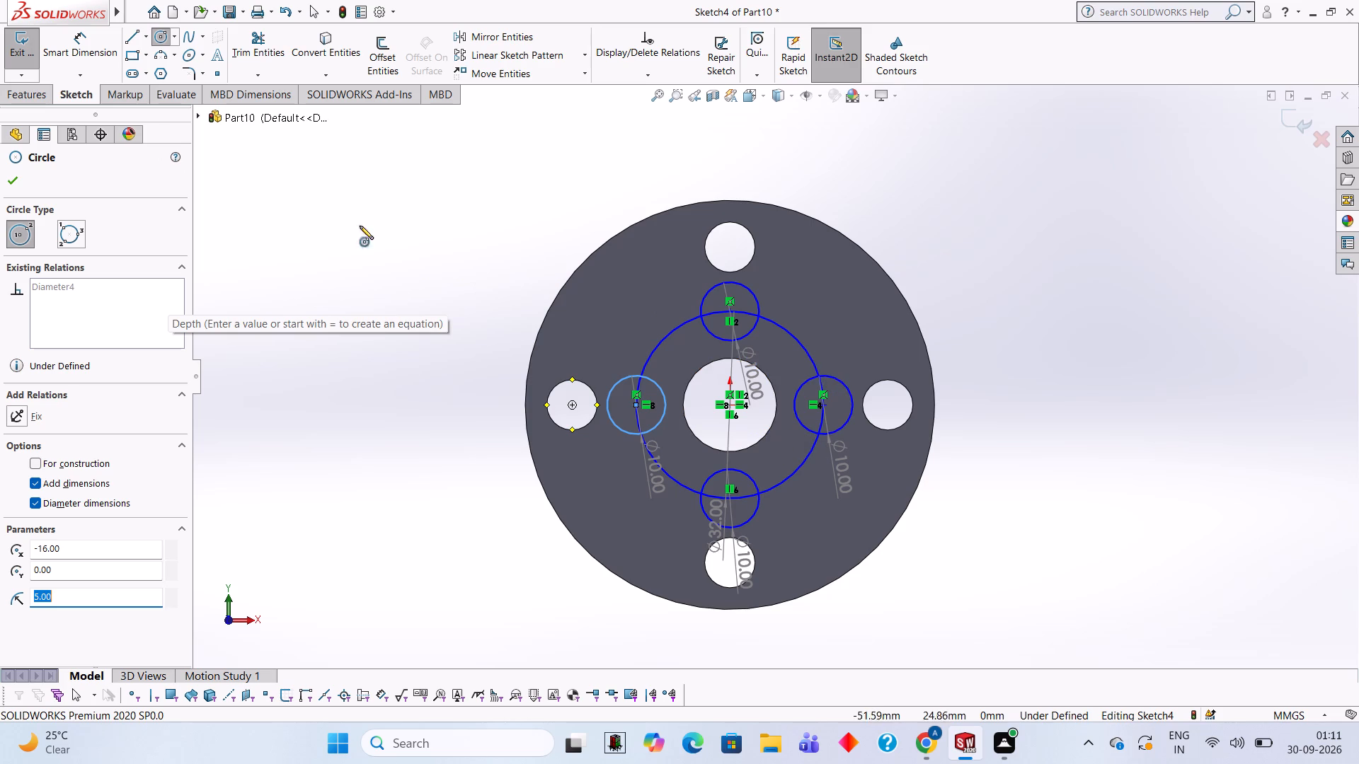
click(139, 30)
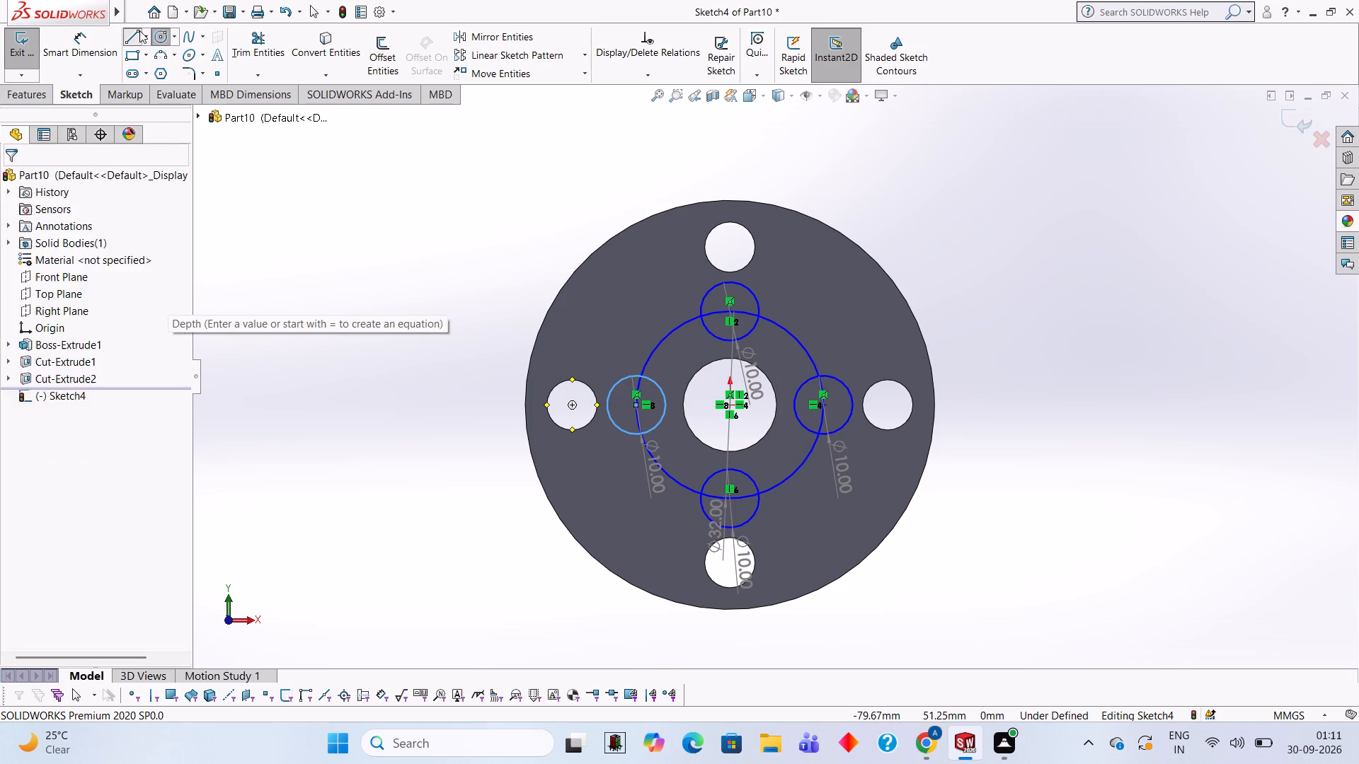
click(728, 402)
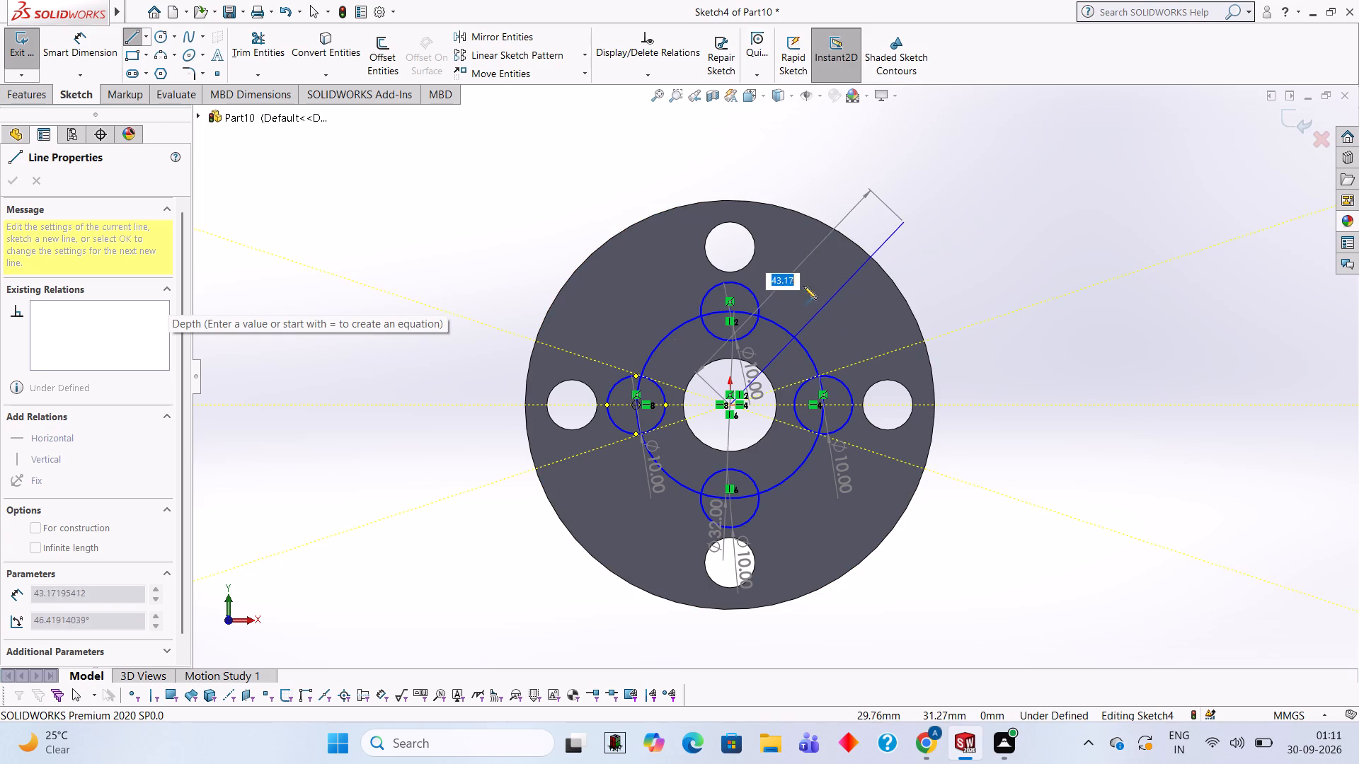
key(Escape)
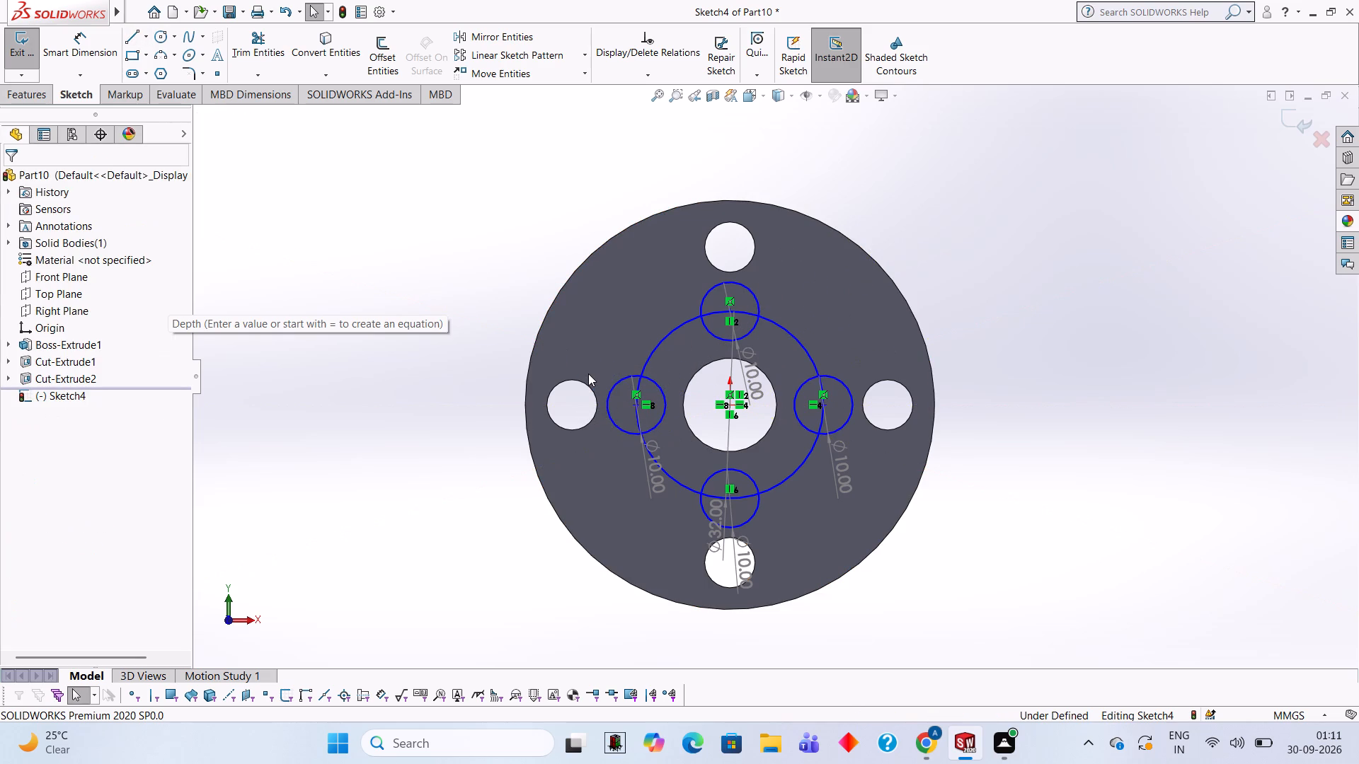
Draw two lines from the origin along the 45° angle: about 49 mm to the upper right and about 51 mm to the lower left.
click(127, 38)
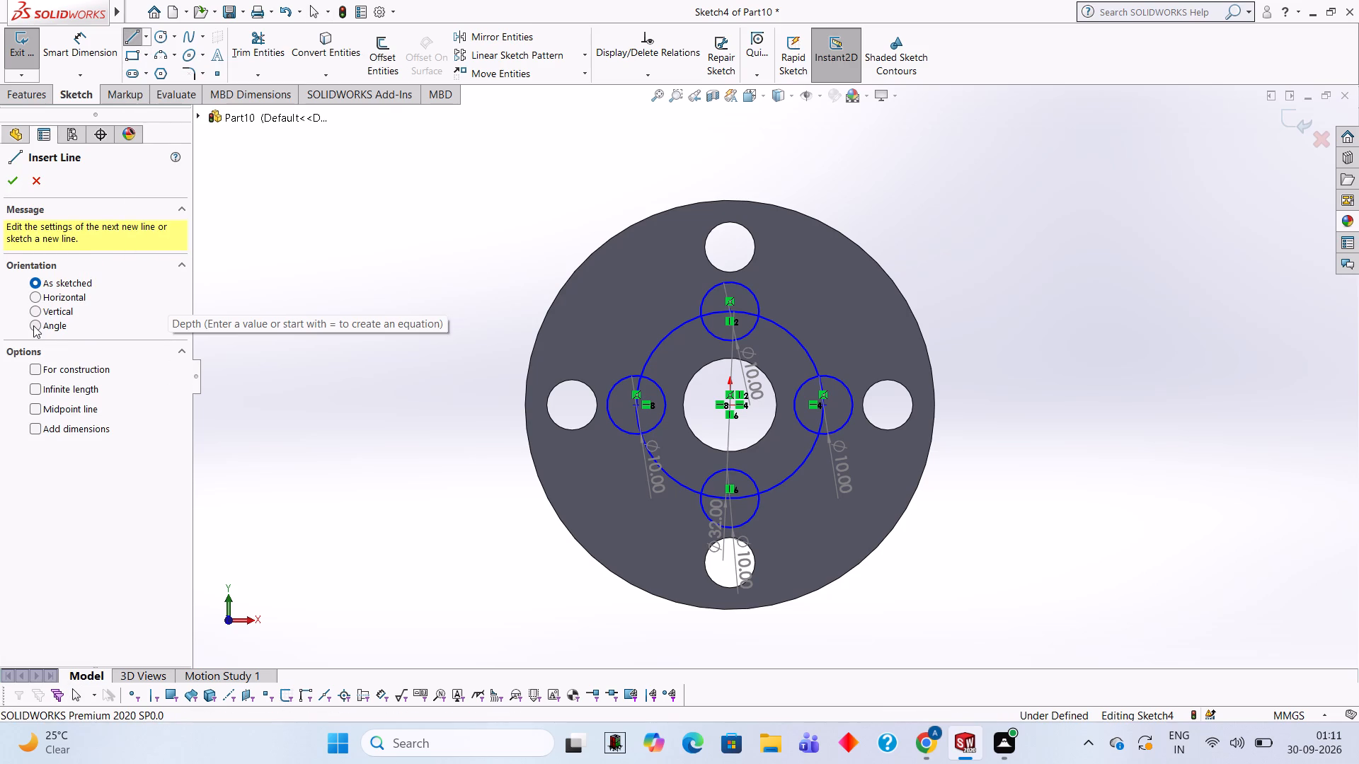
click(33, 325)
text(45)
key(Return)
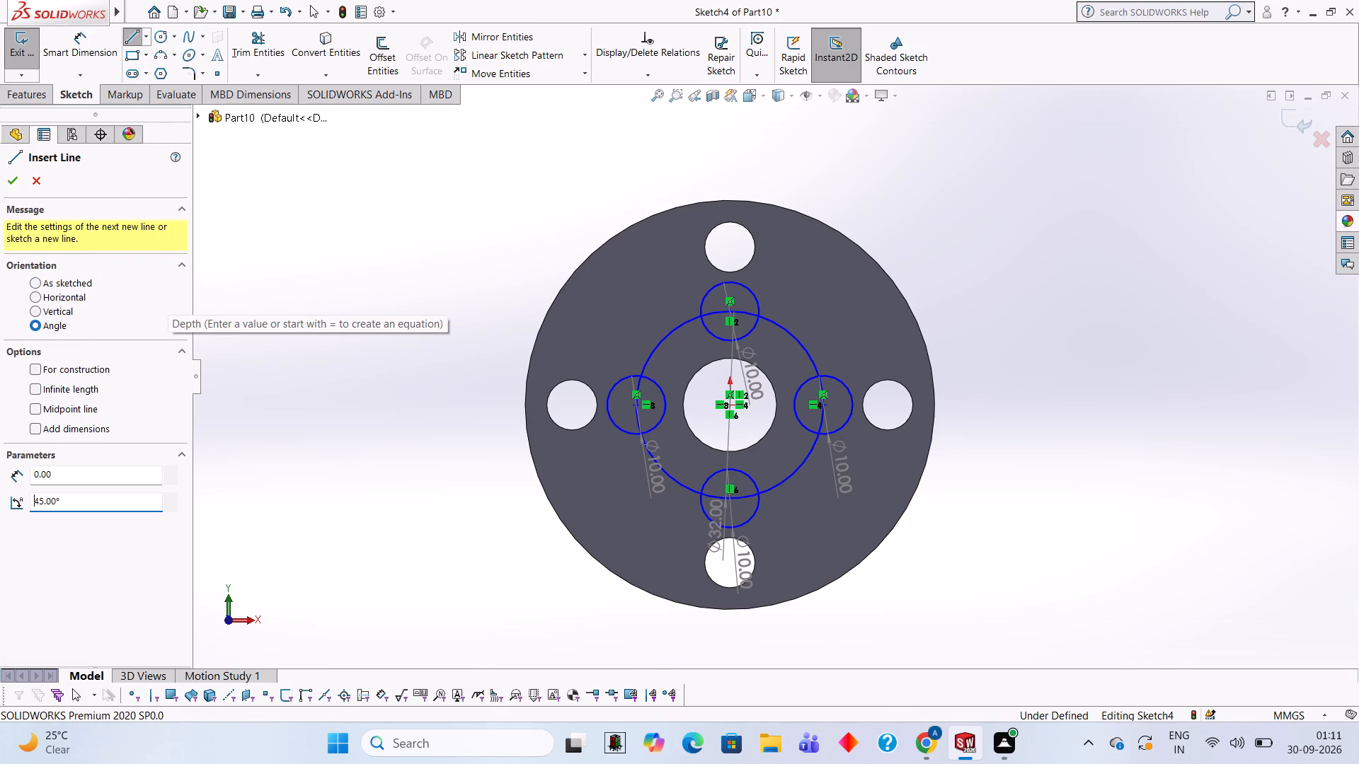
click(729, 404)
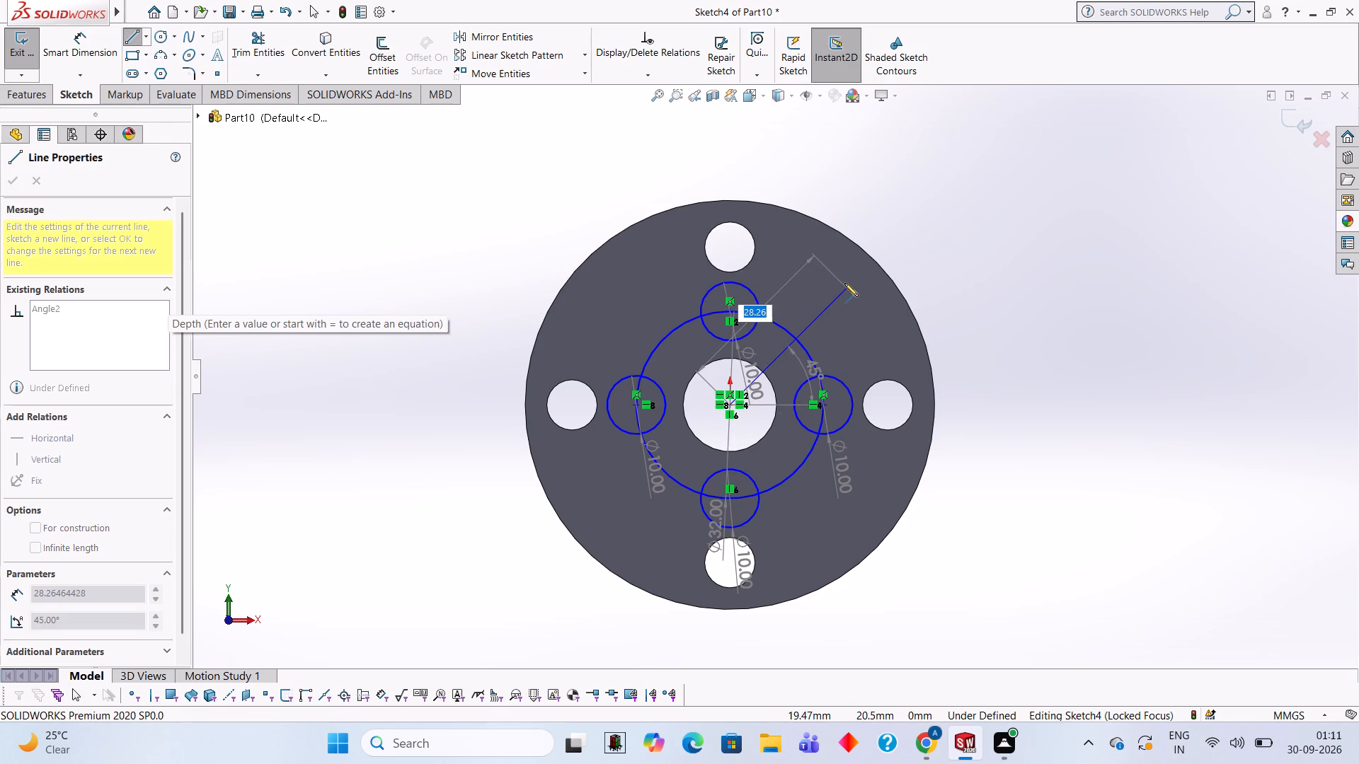
click(932, 201)
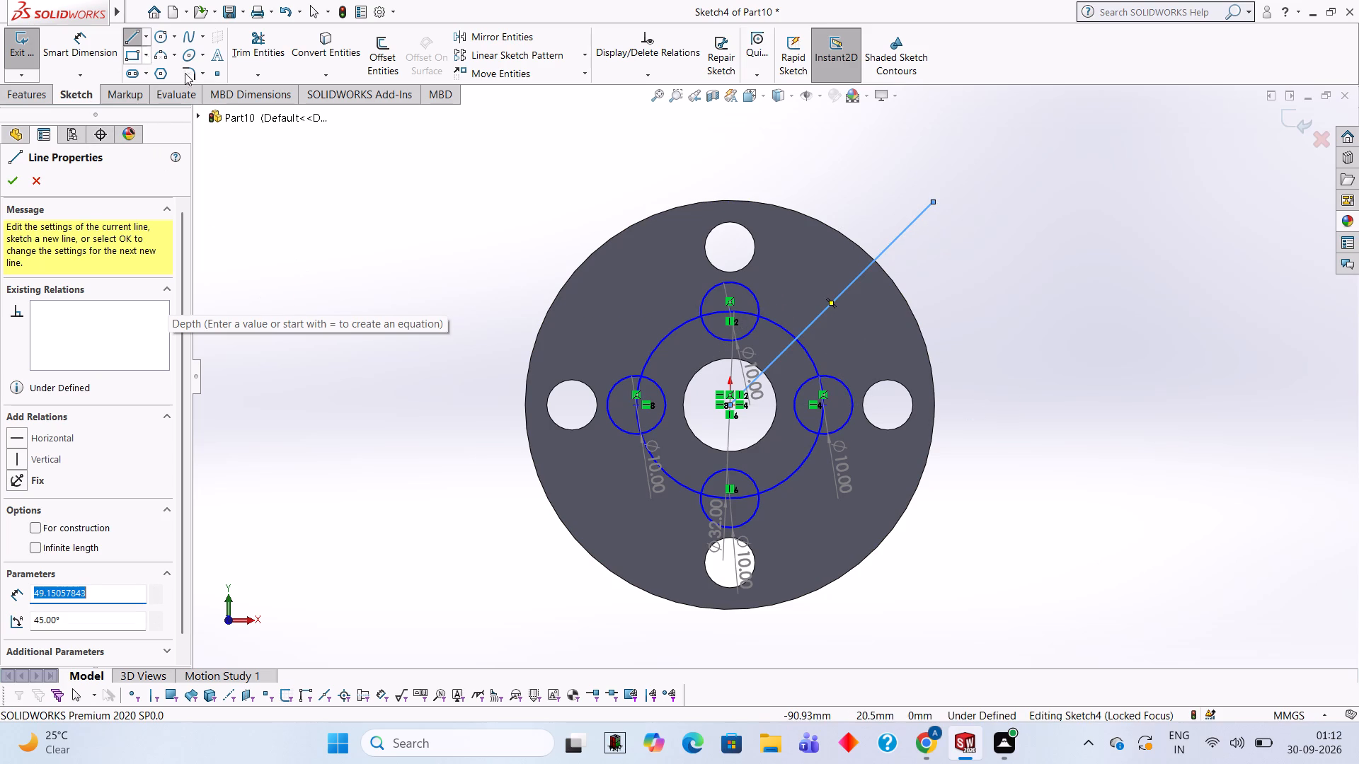
click(728, 403)
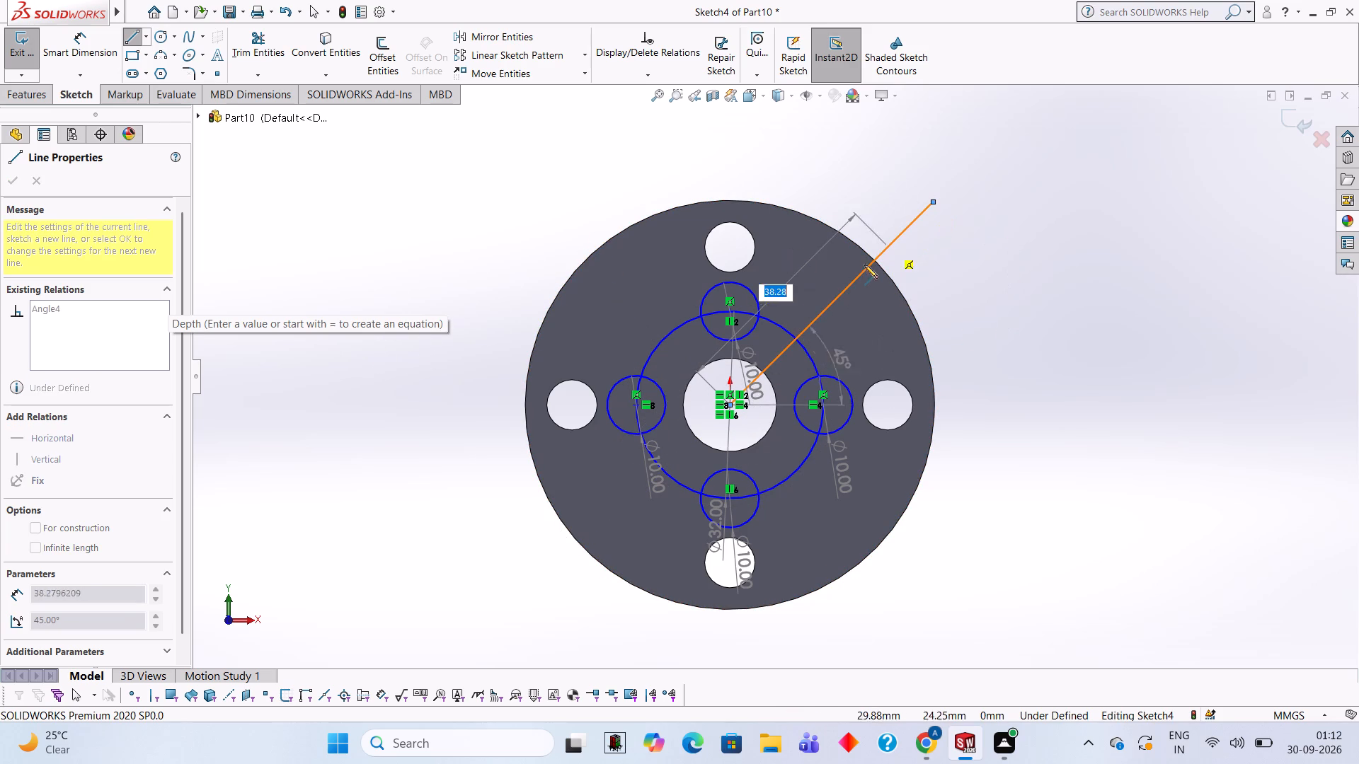
click(438, 533)
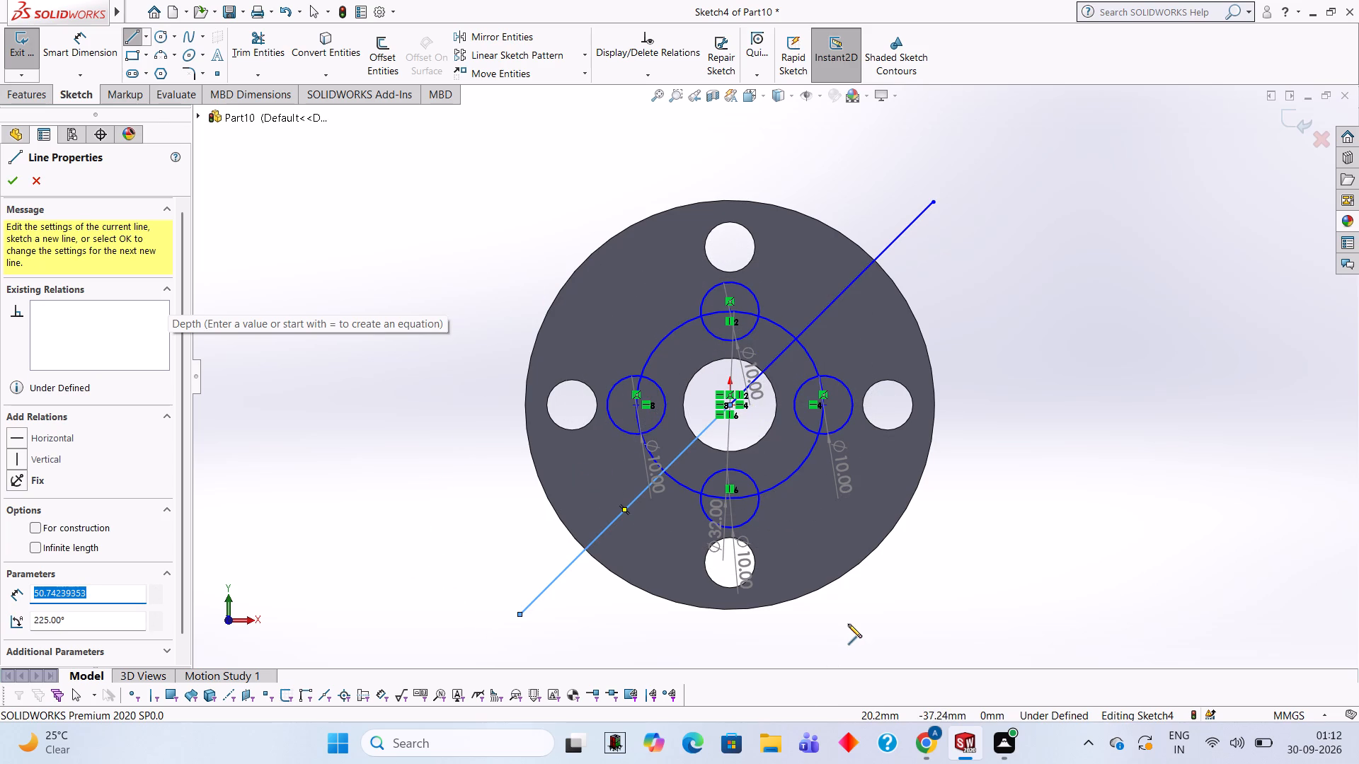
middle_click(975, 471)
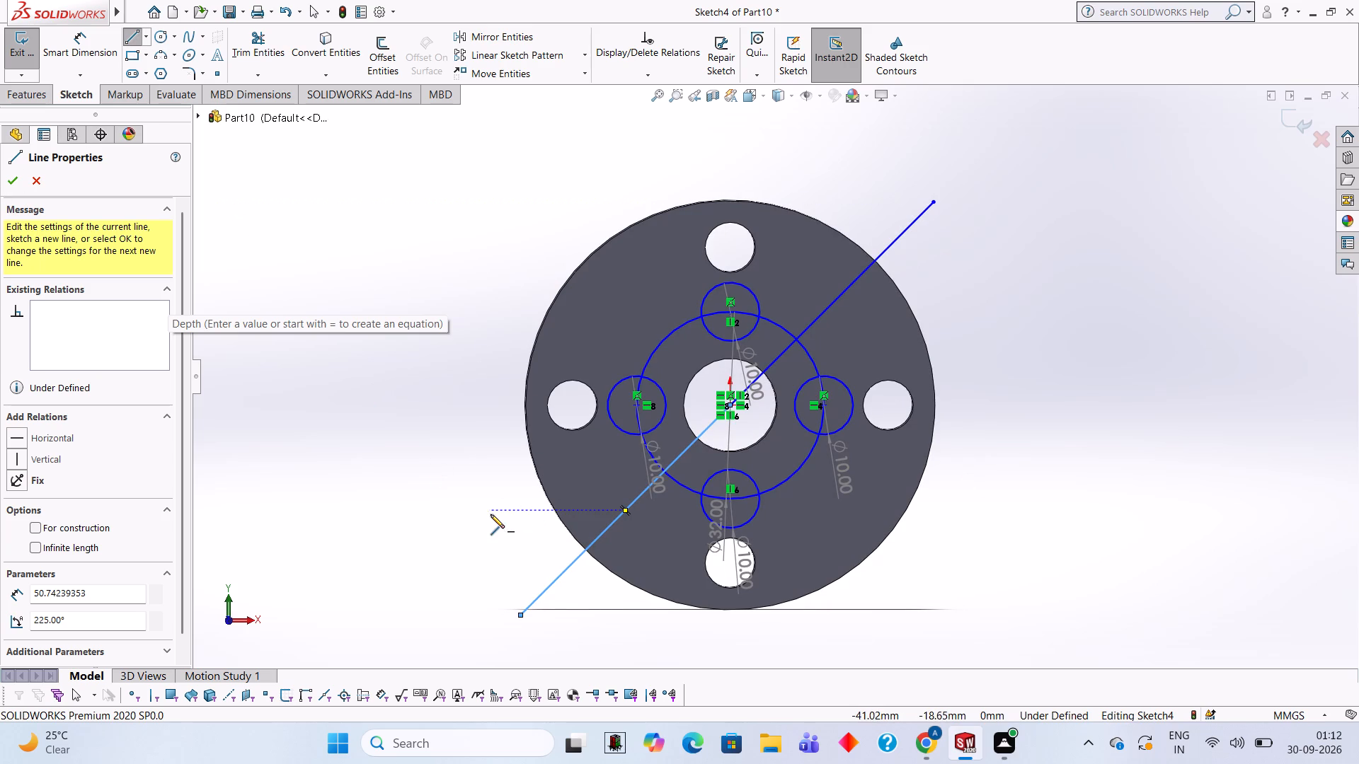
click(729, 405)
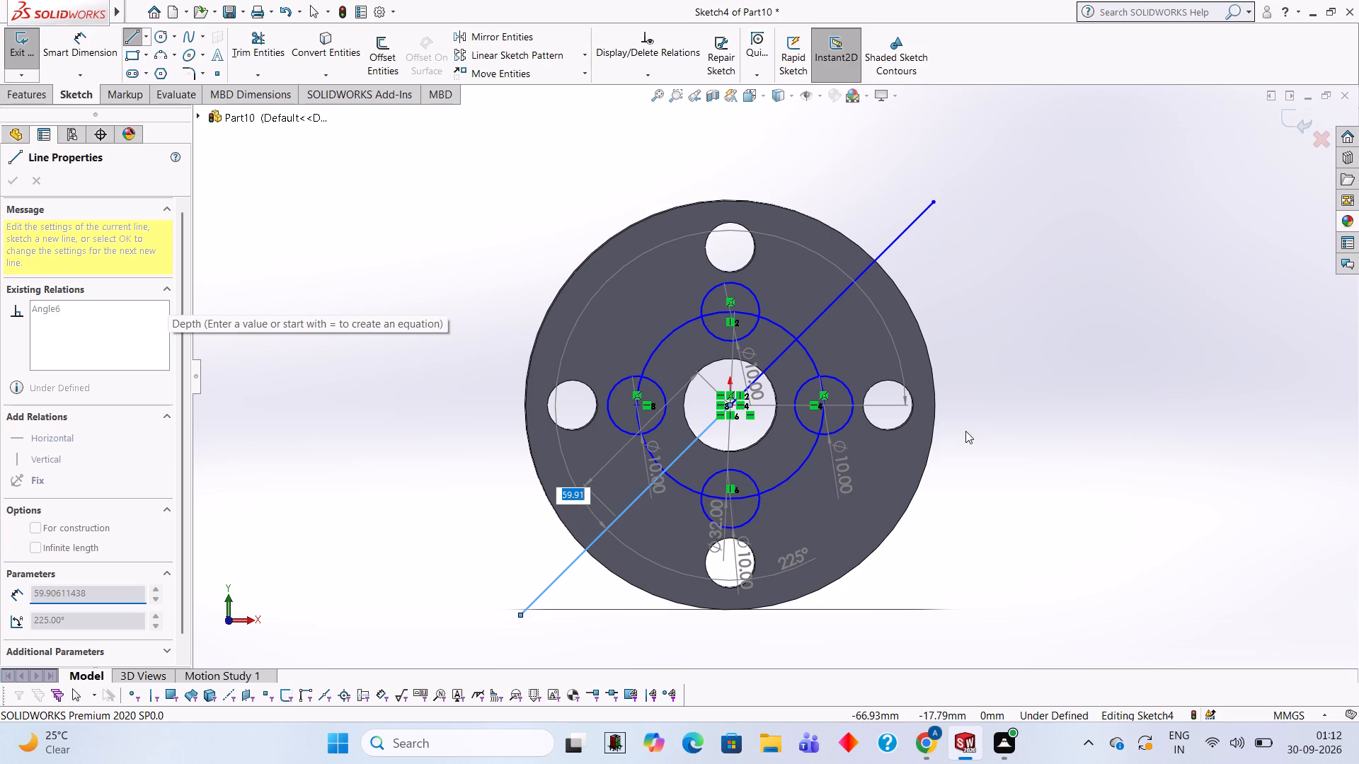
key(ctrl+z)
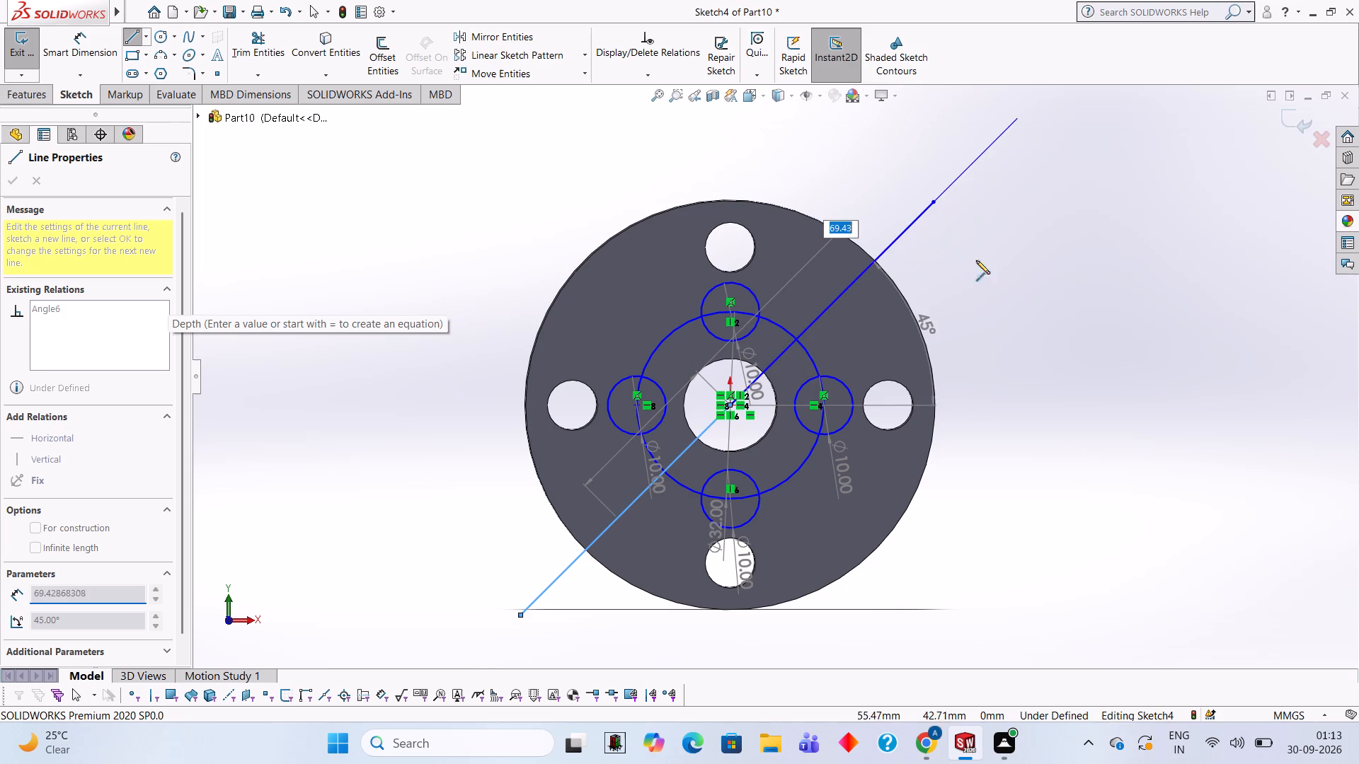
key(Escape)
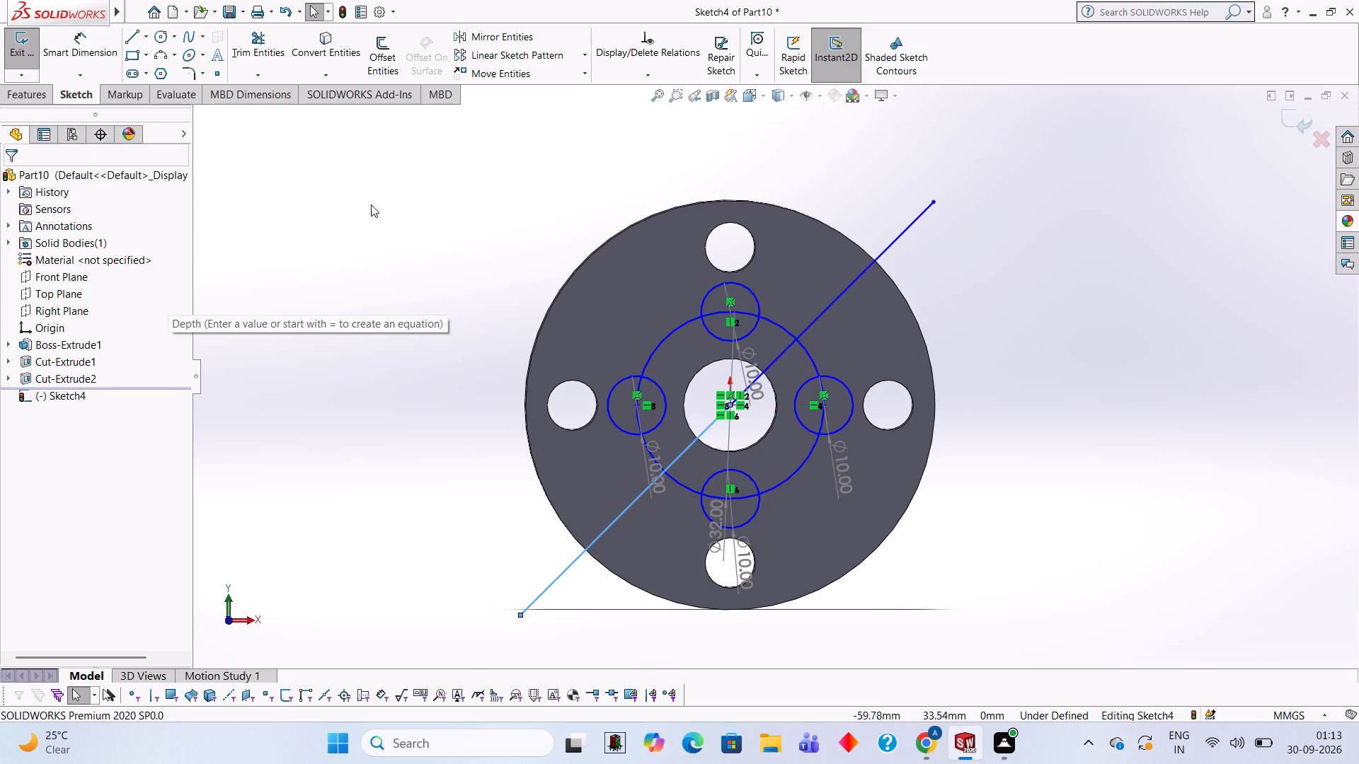
Draw the opposite diagonal: a line about 50 mm from the origin to the upper left, and one about 92 mm back through the origin to the lower right.
click(127, 33)
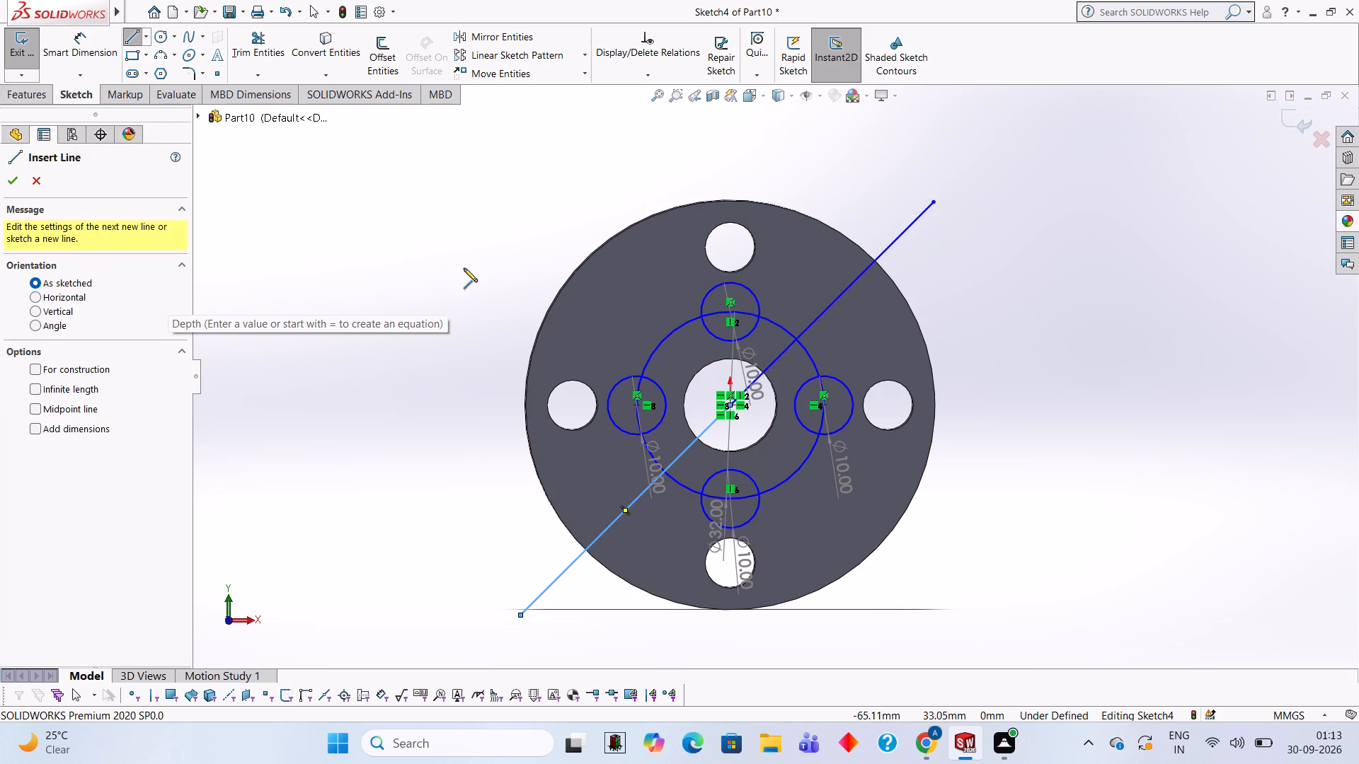
click(729, 403)
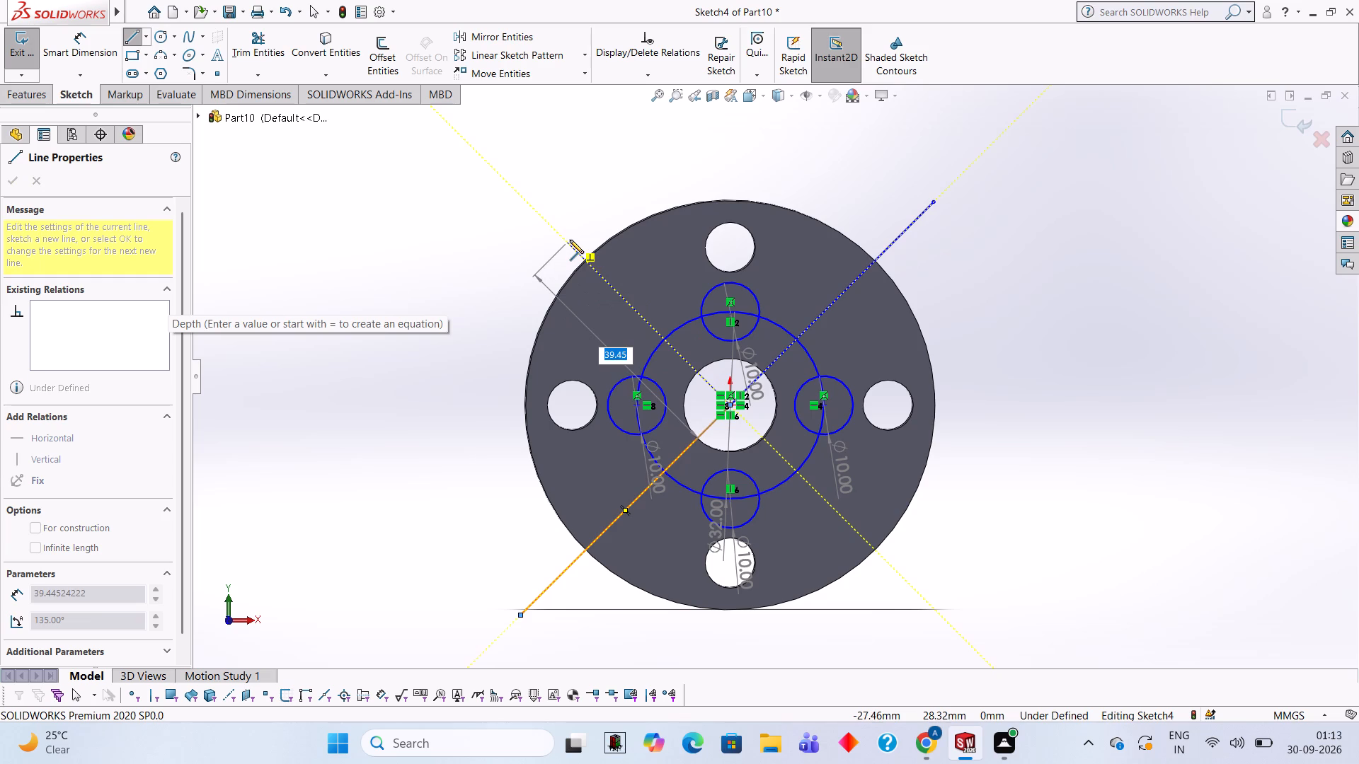
click(517, 201)
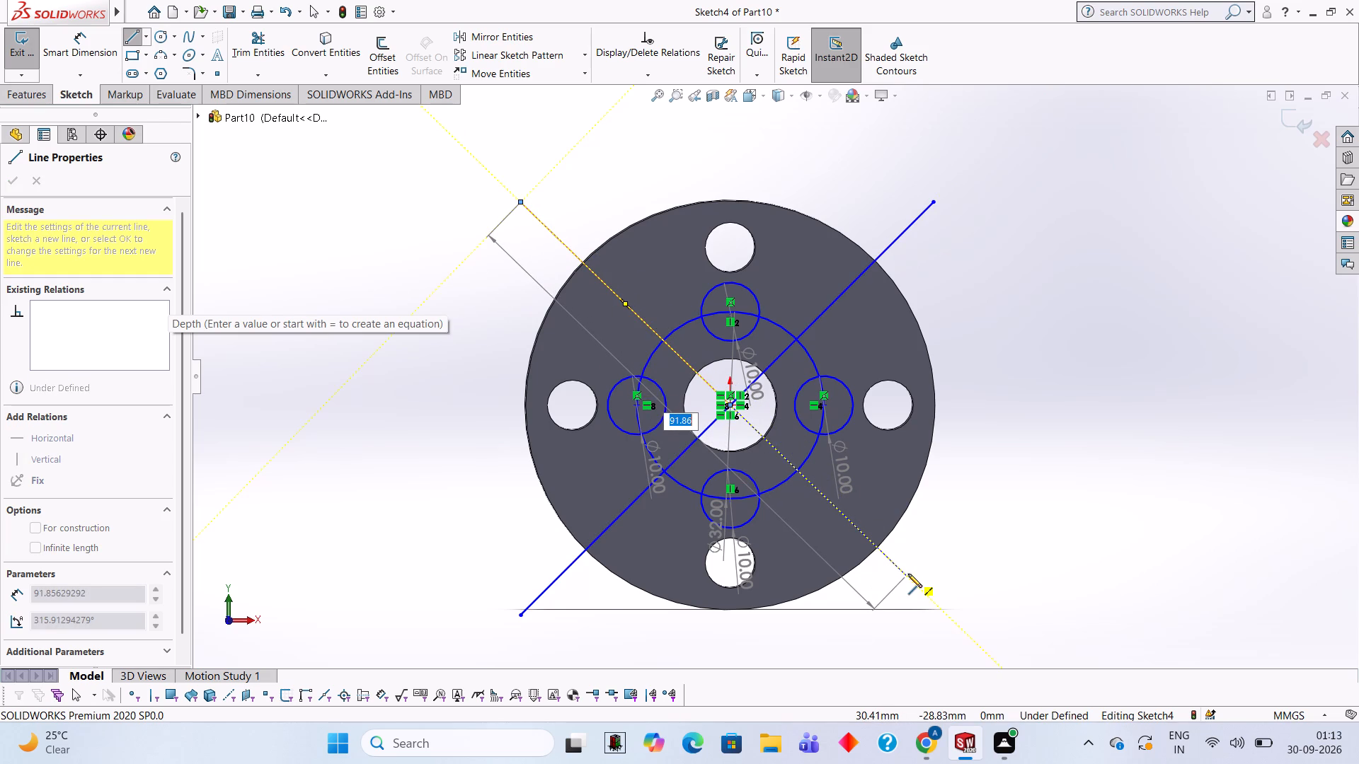
click(908, 574)
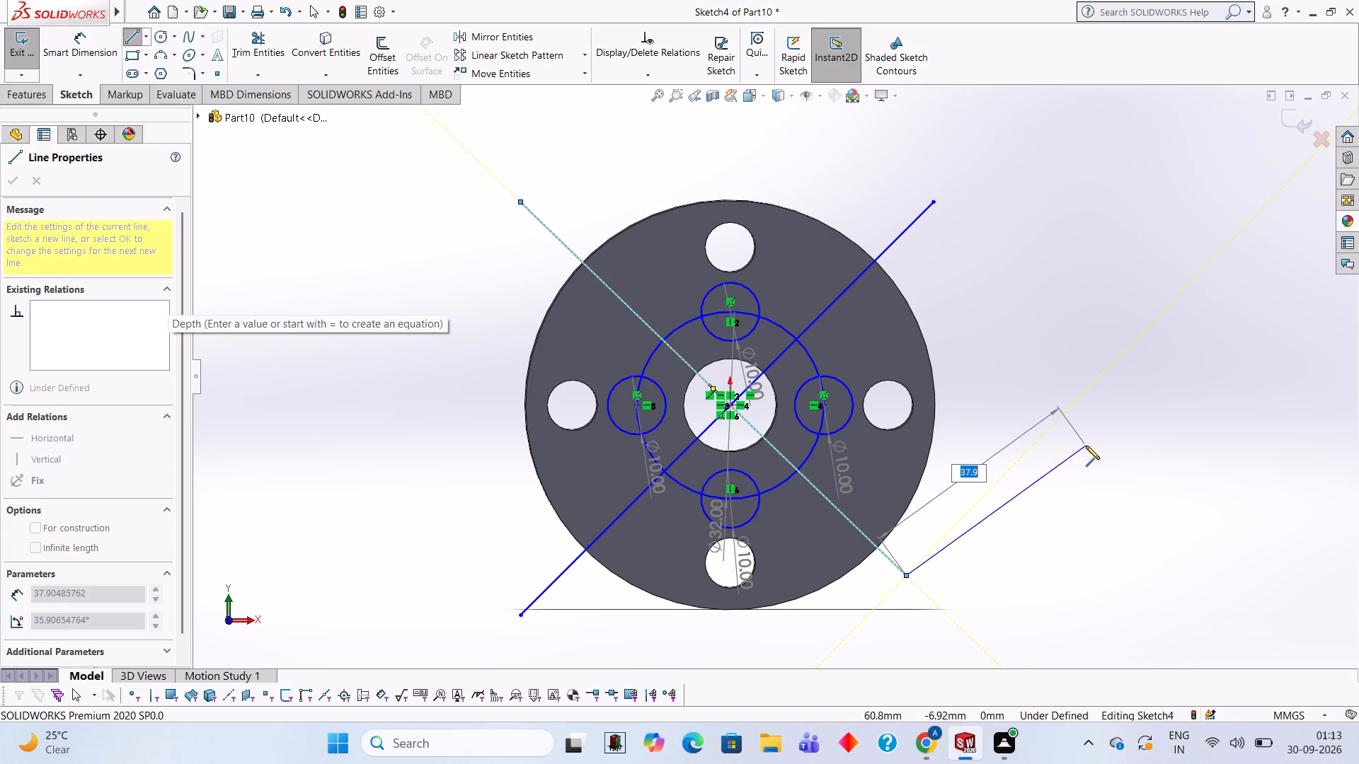
key(Escape)
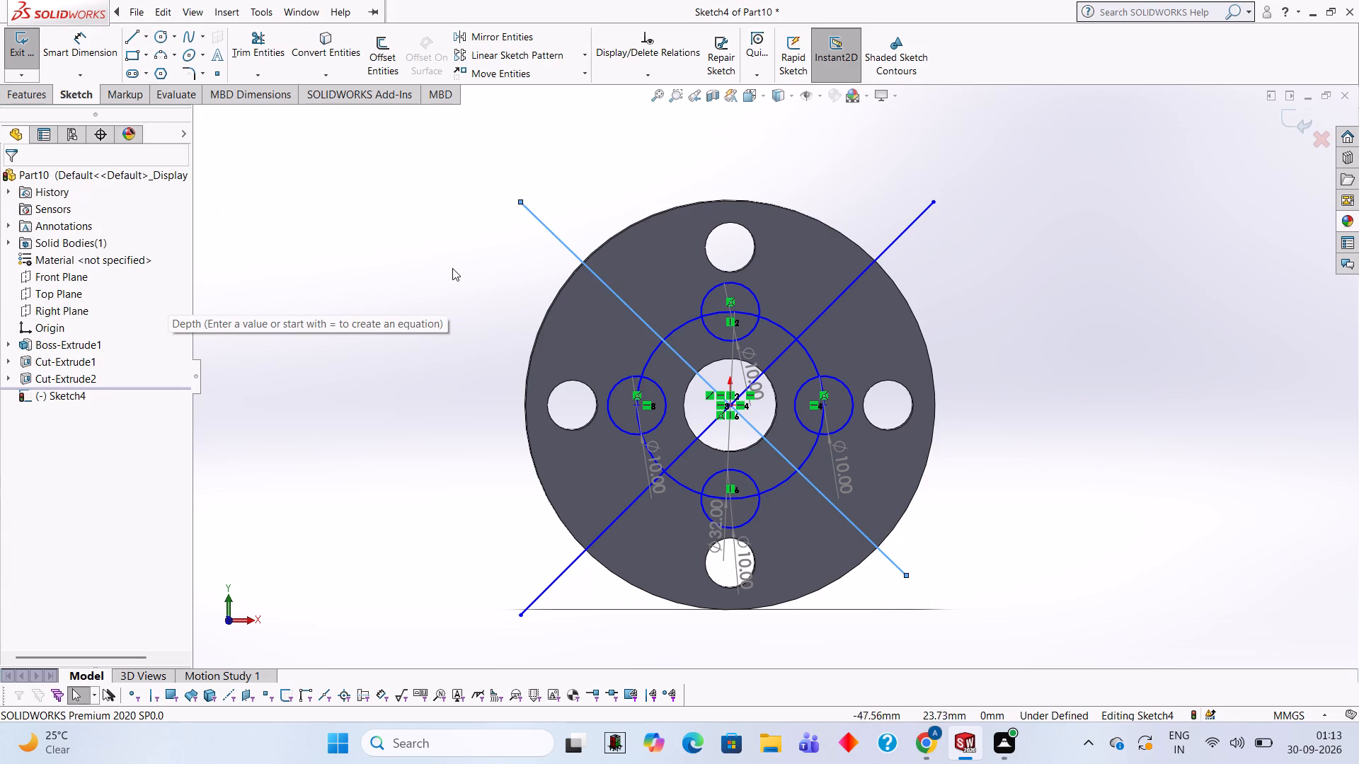
Trim away the four diagonal line portions that extend outside the 32 mm circle.
click(246, 62)
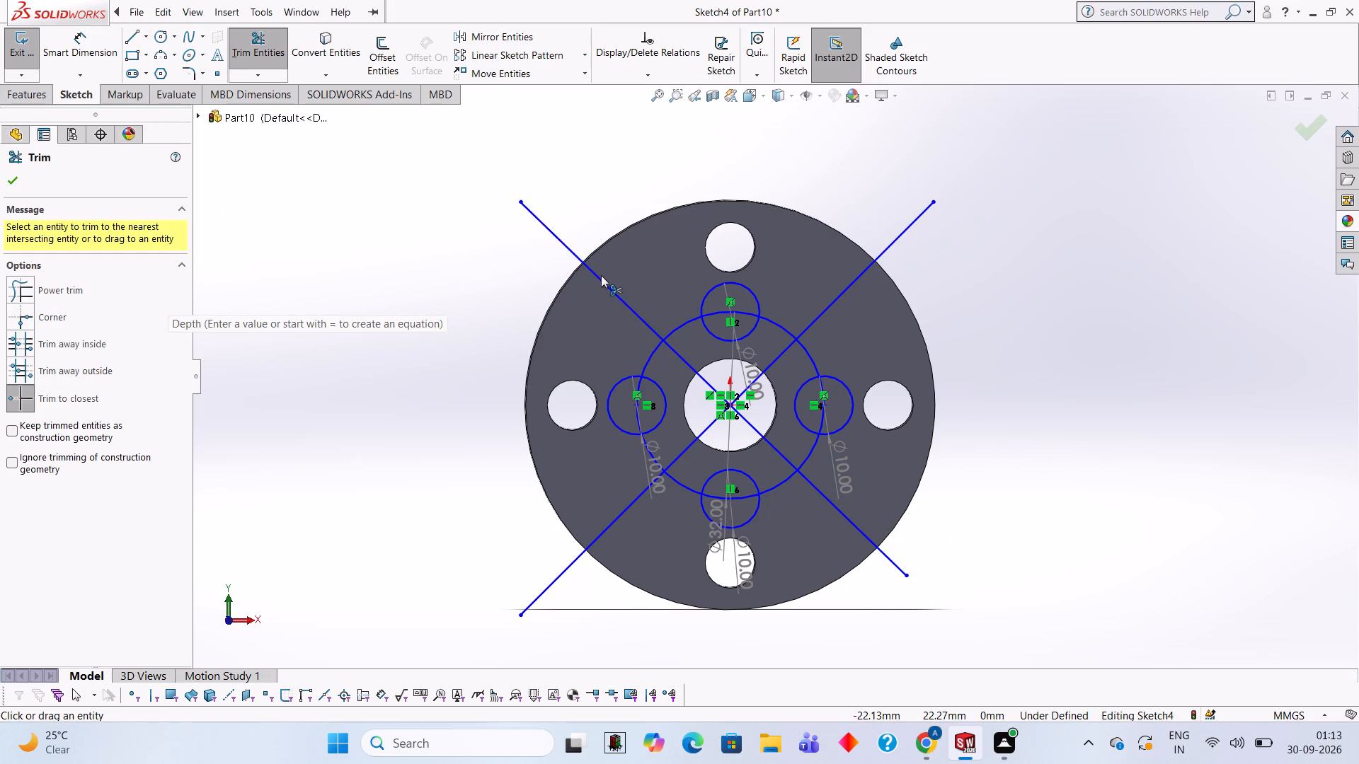
click(593, 271)
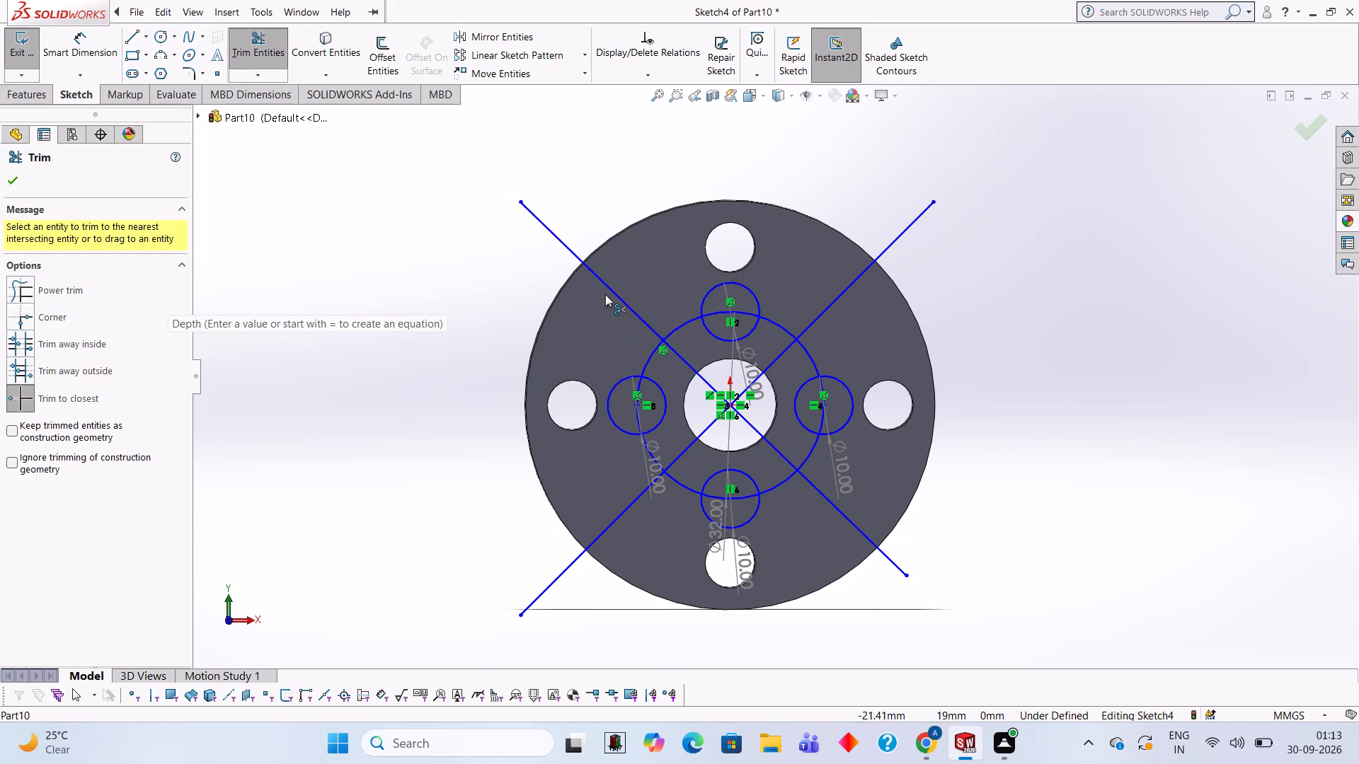
click(611, 290)
click(844, 294)
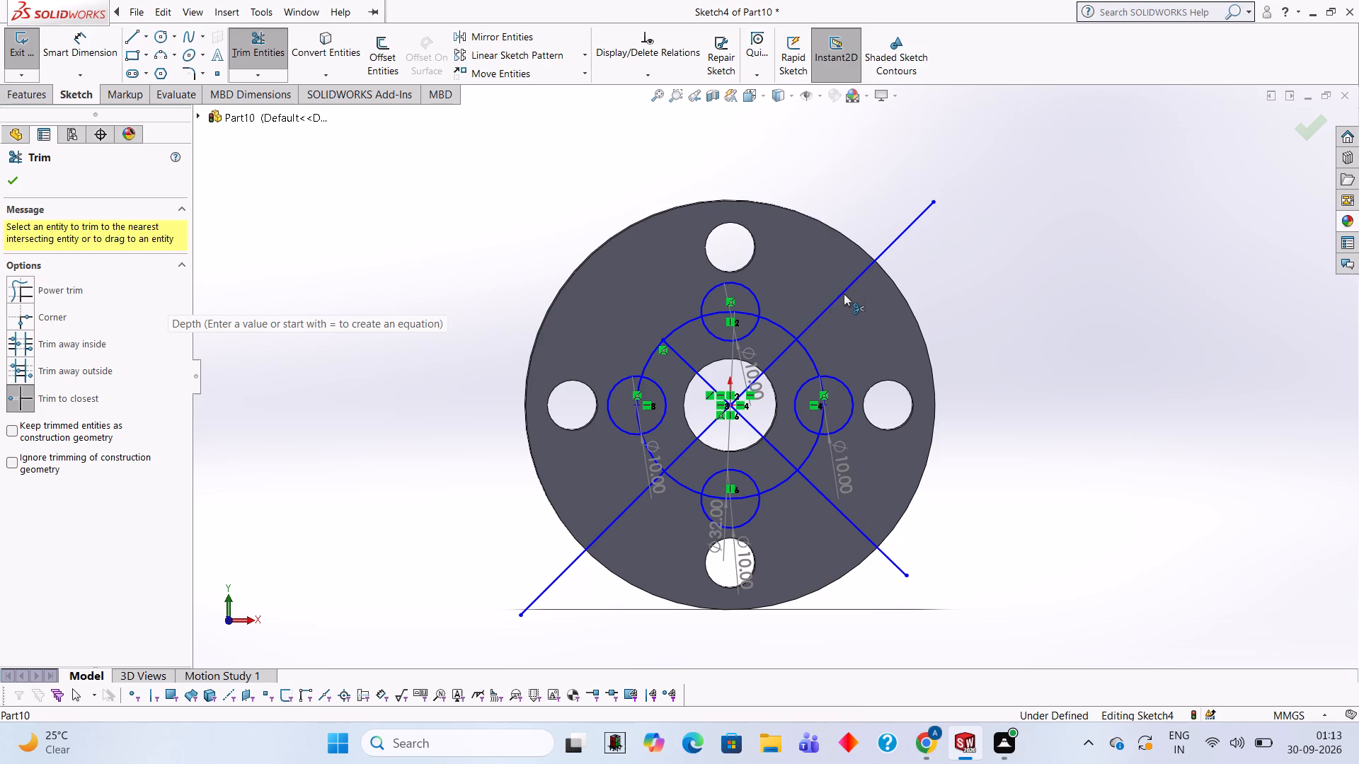
click(634, 504)
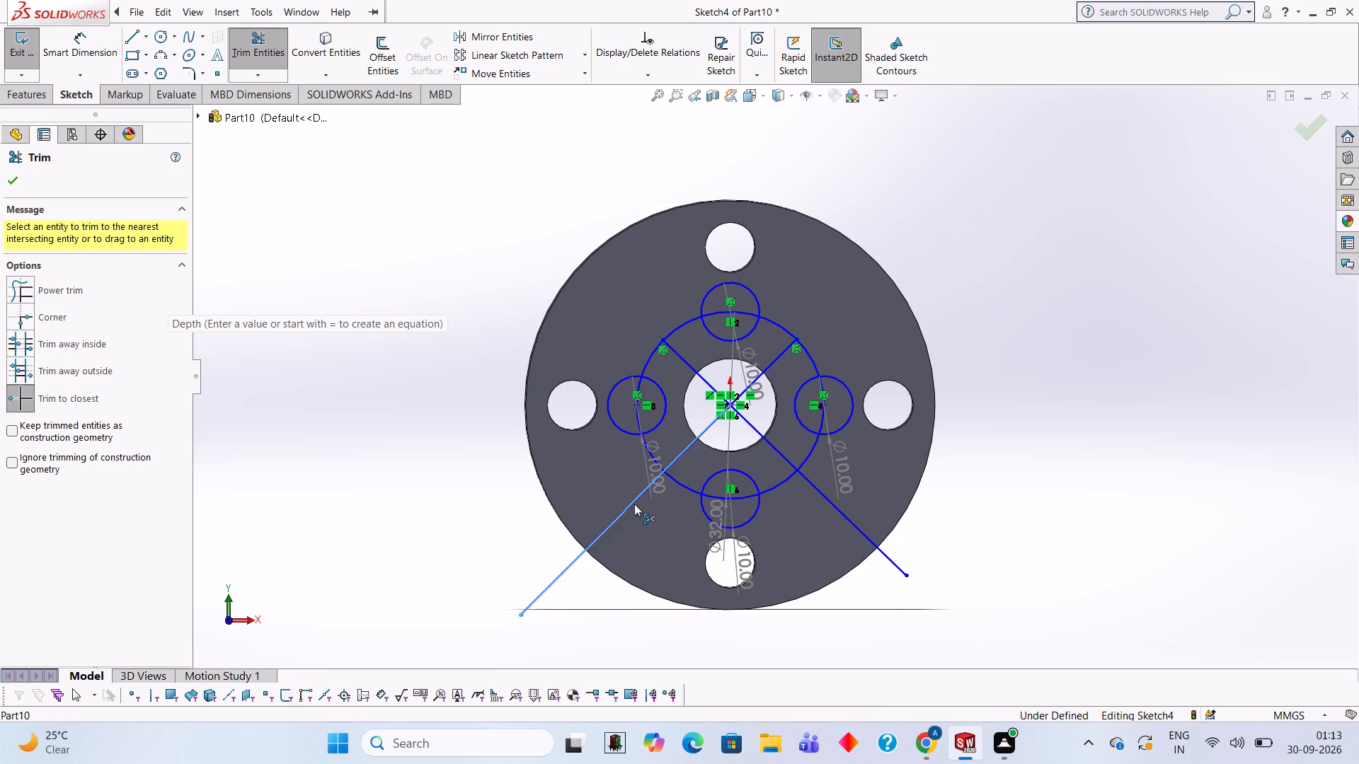
click(826, 499)
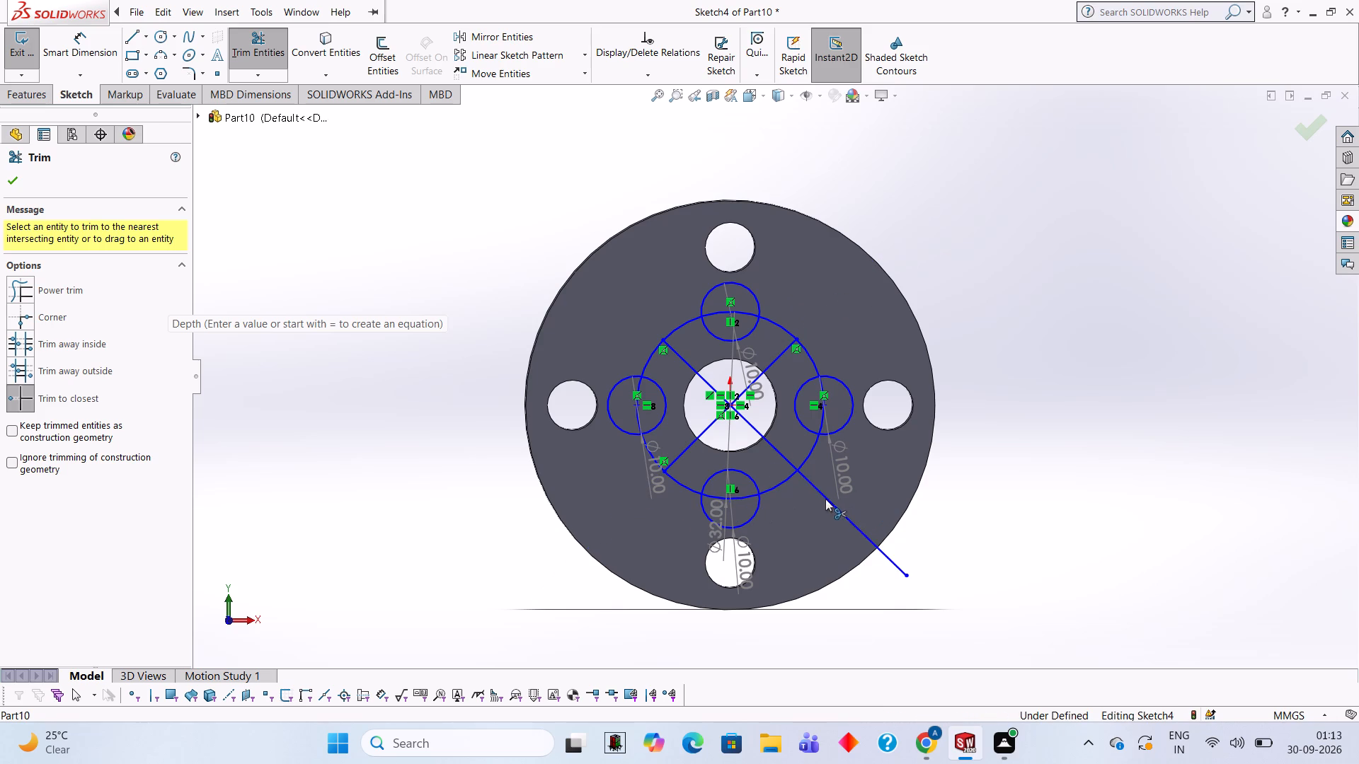
Draw four 10 mm diameter circles centred on the points where the diagonal lines meet the 32 mm circle.
click(154, 36)
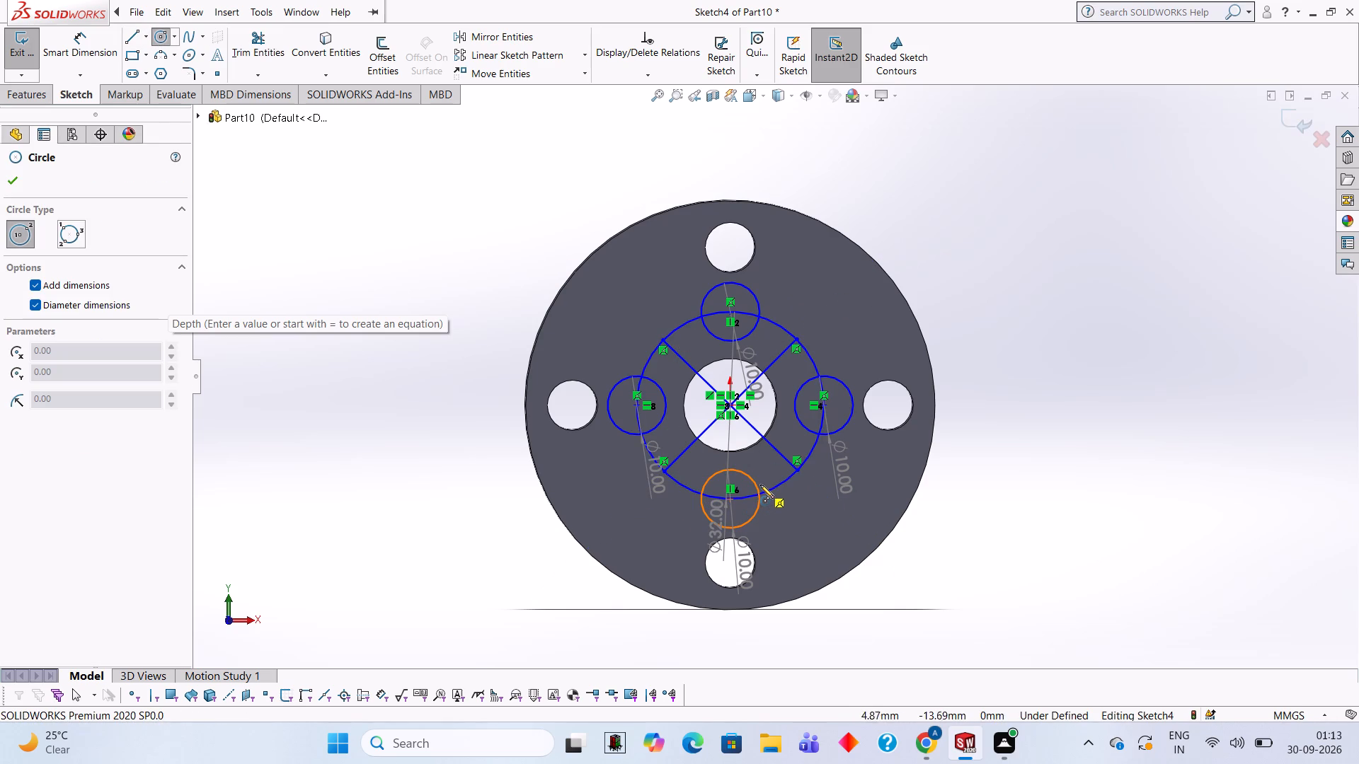
click(798, 468)
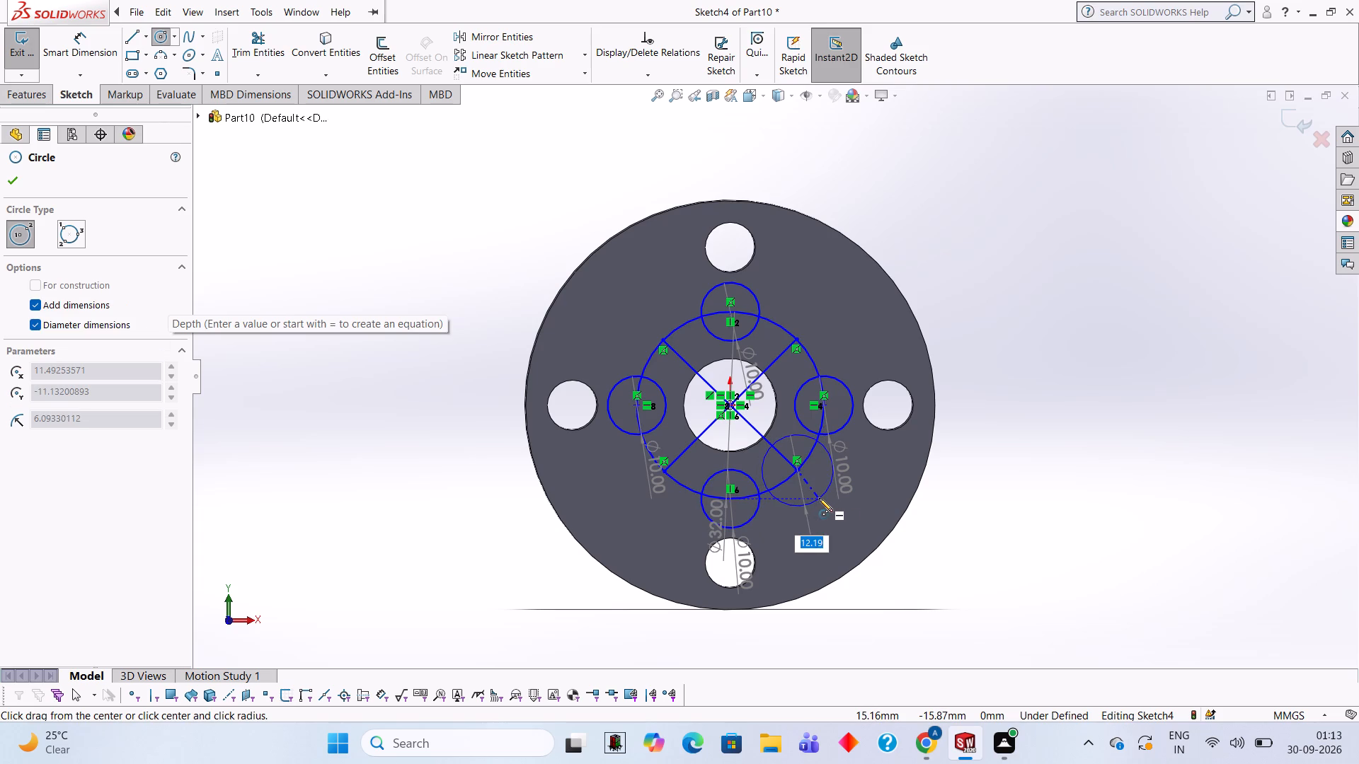
text(10)
key(Return)
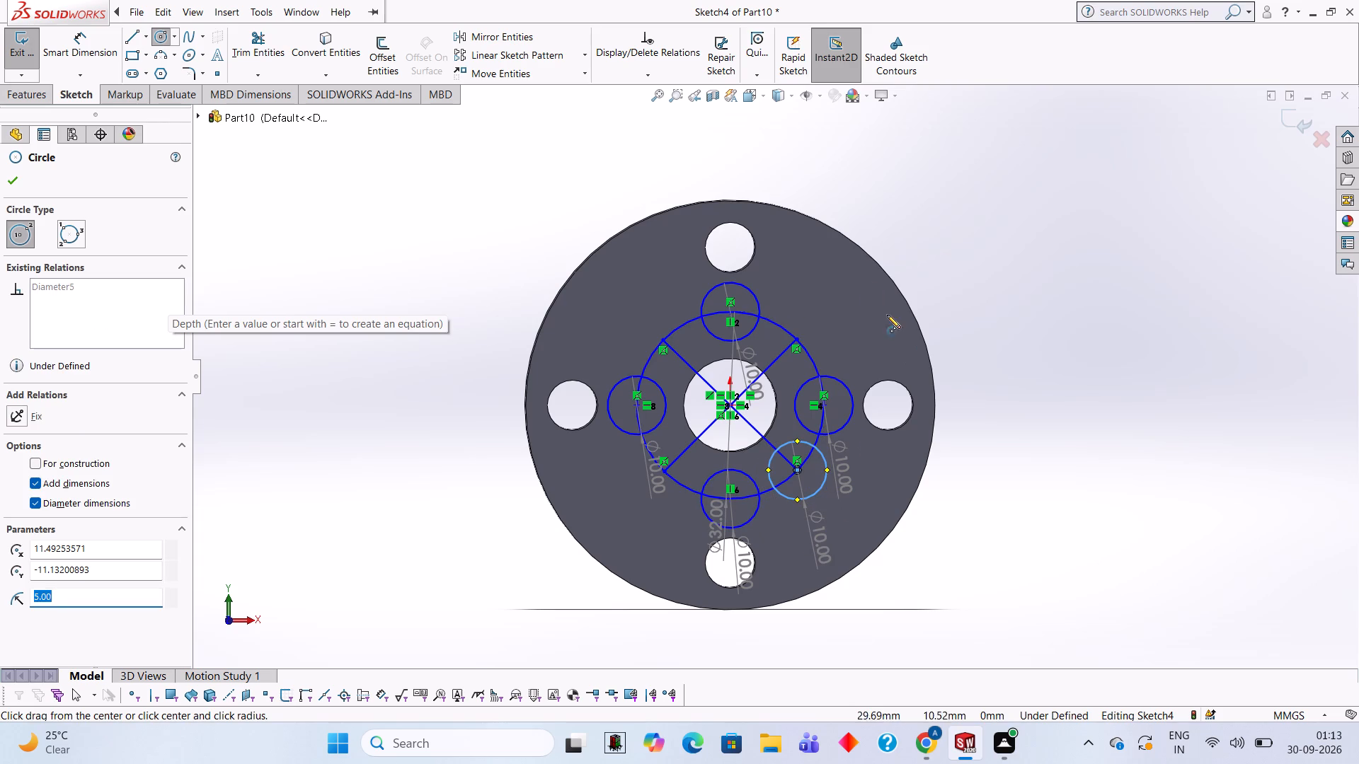
click(798, 338)
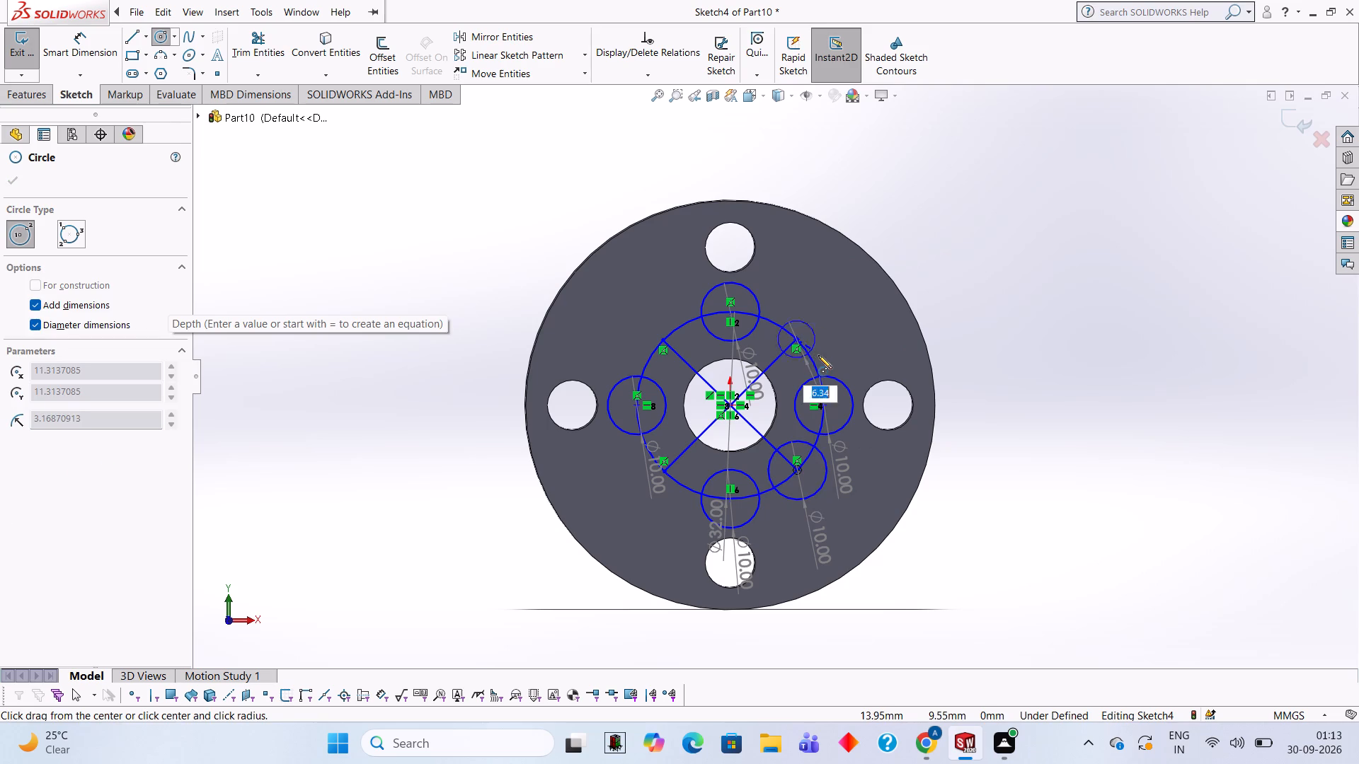
text(10)
key(Return)
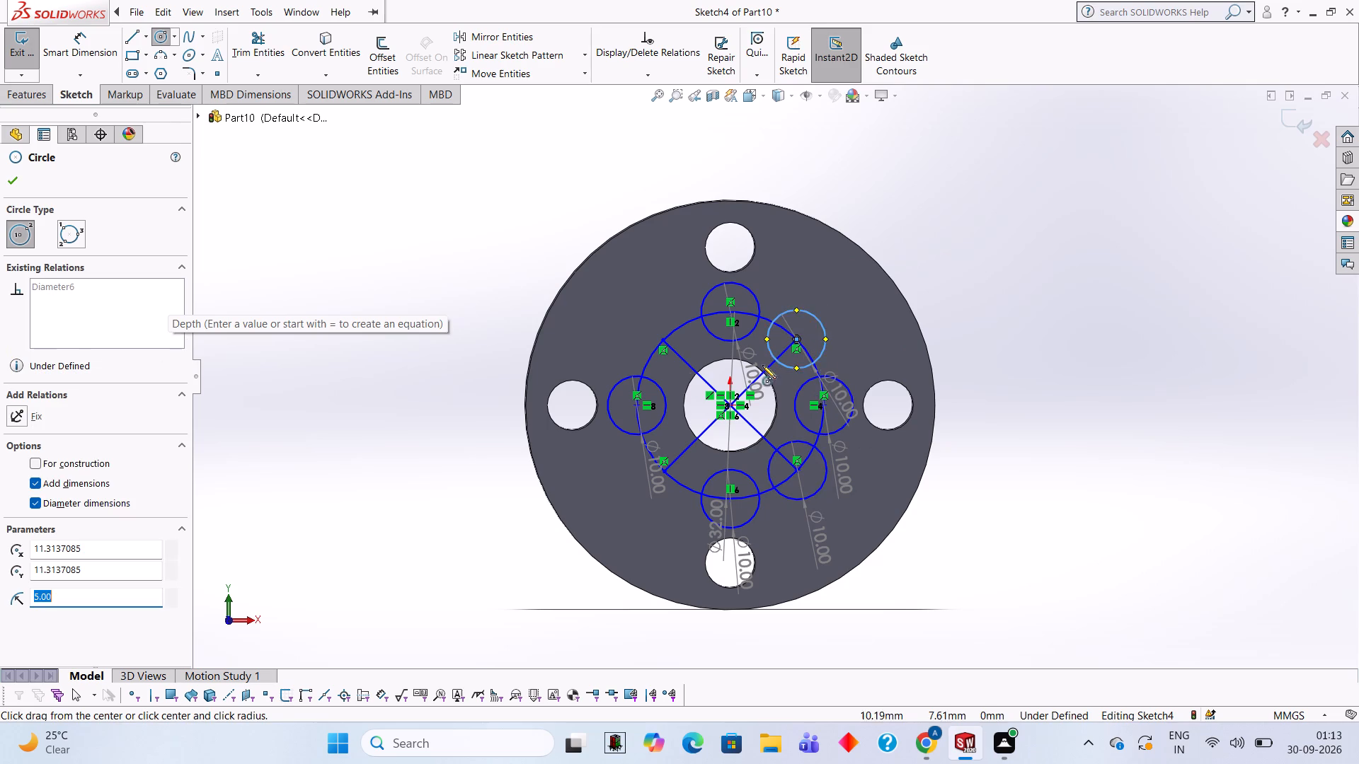
click(662, 340)
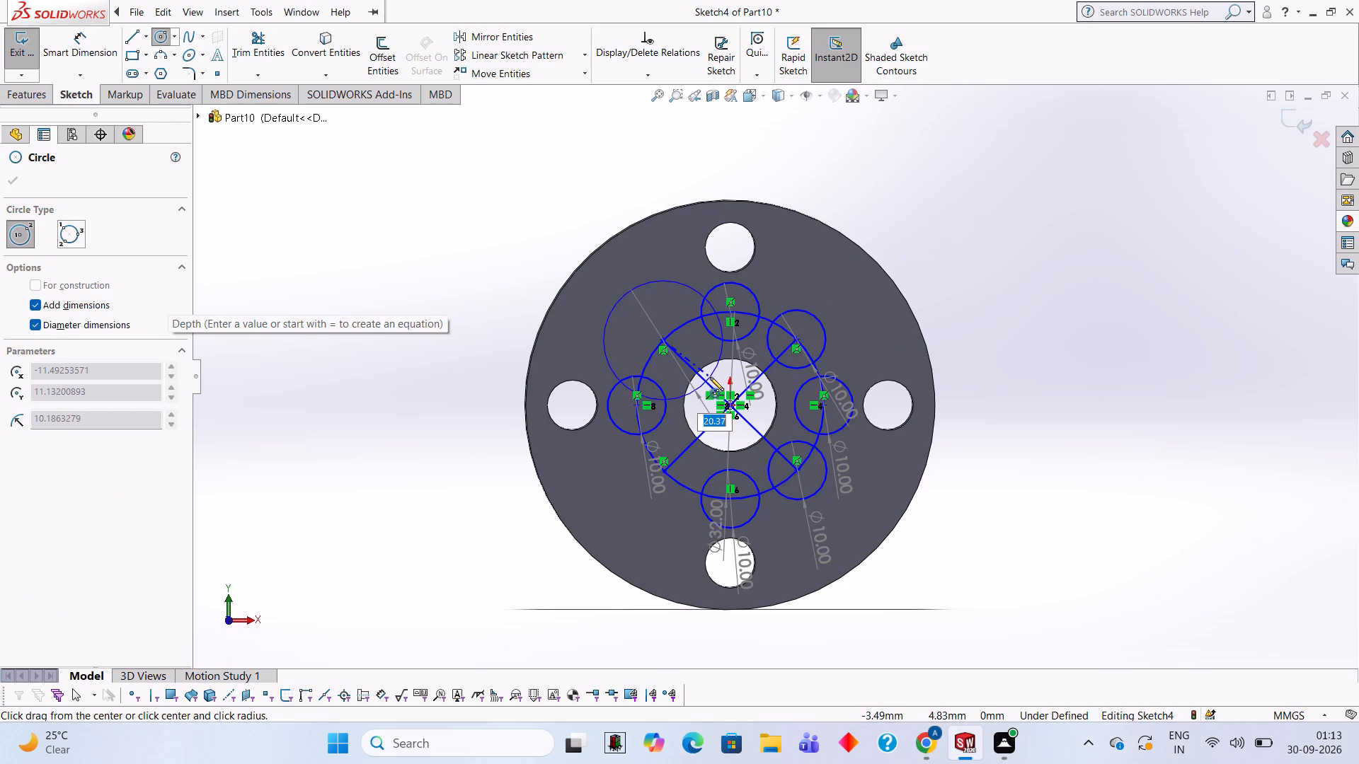
text(10)
key(Return)
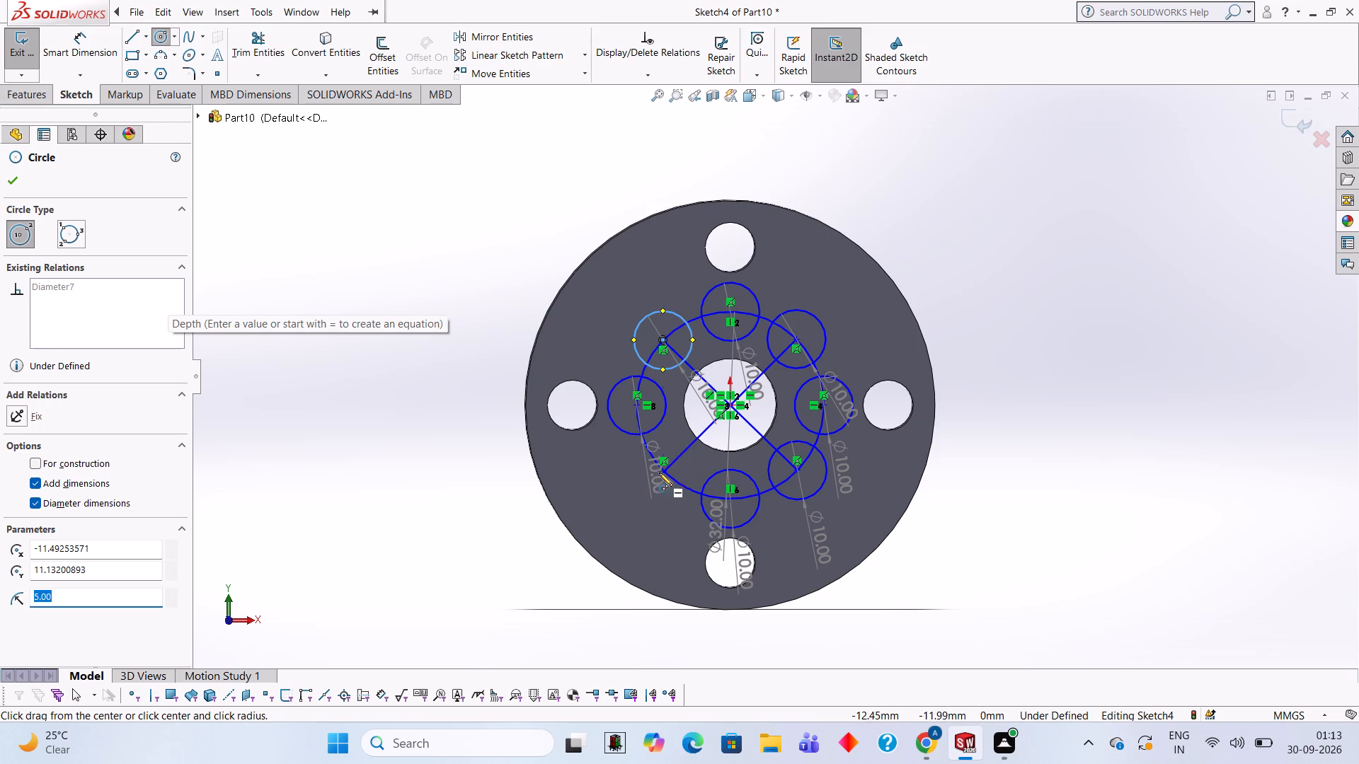
click(662, 473)
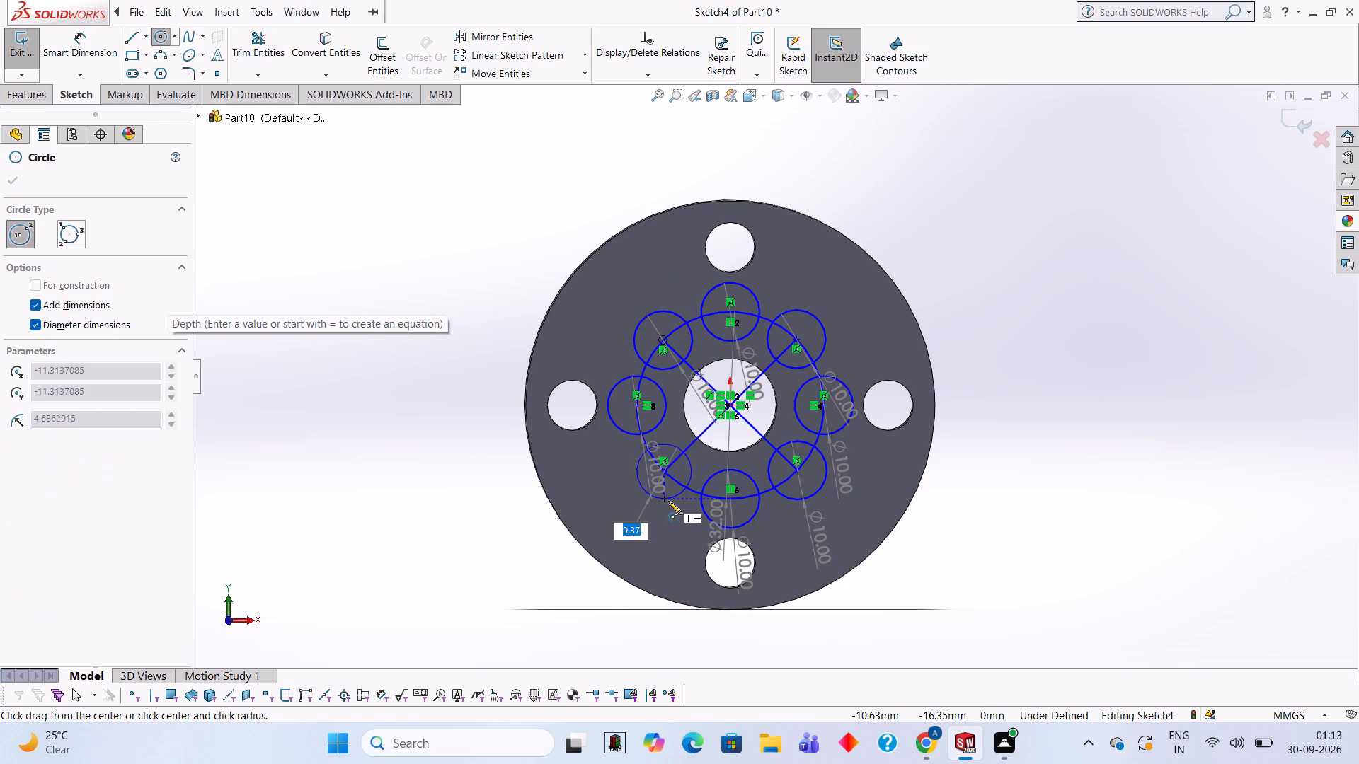
text(10)
key(Return)
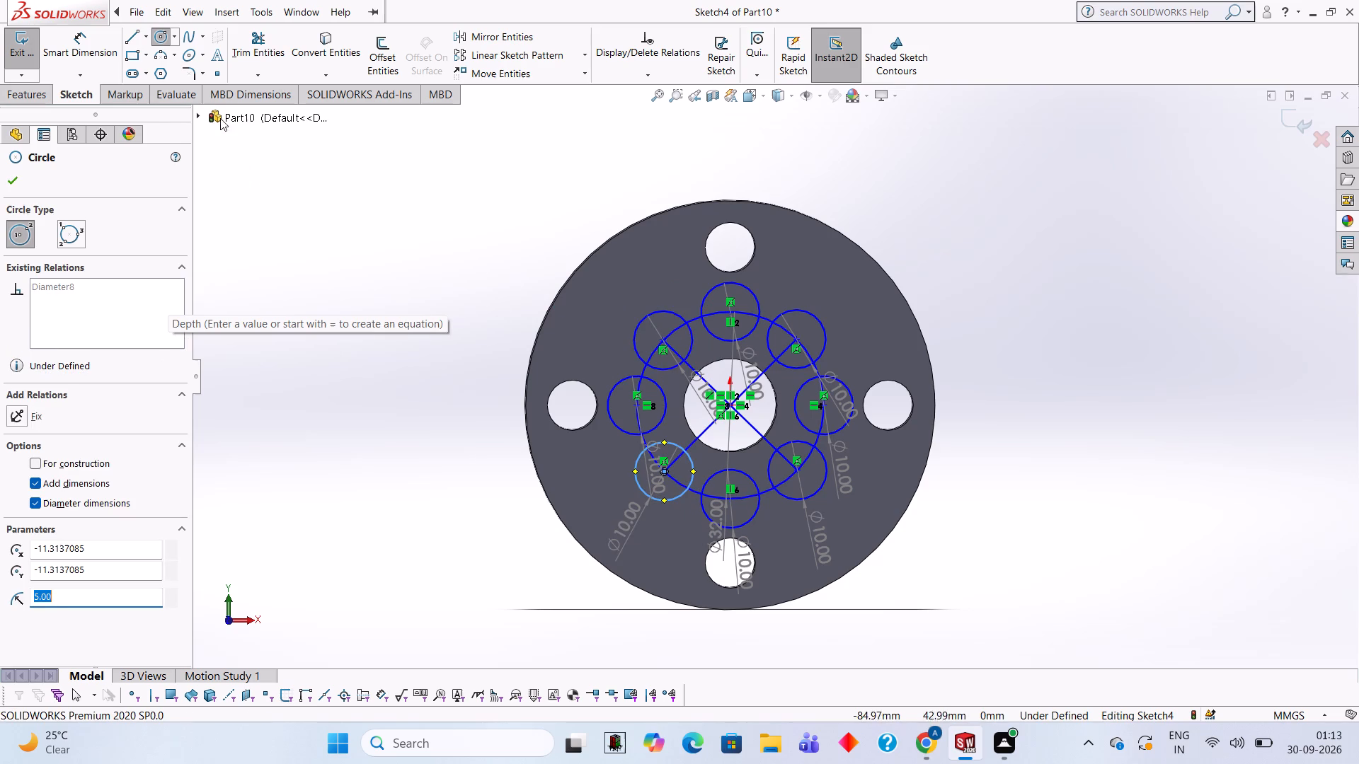
Trim the 32 mm circle's arcs across the upper three 10 mm circles and the gaps between them, plus the diagonal ends inside the upper two diagonal circles.
click(278, 46)
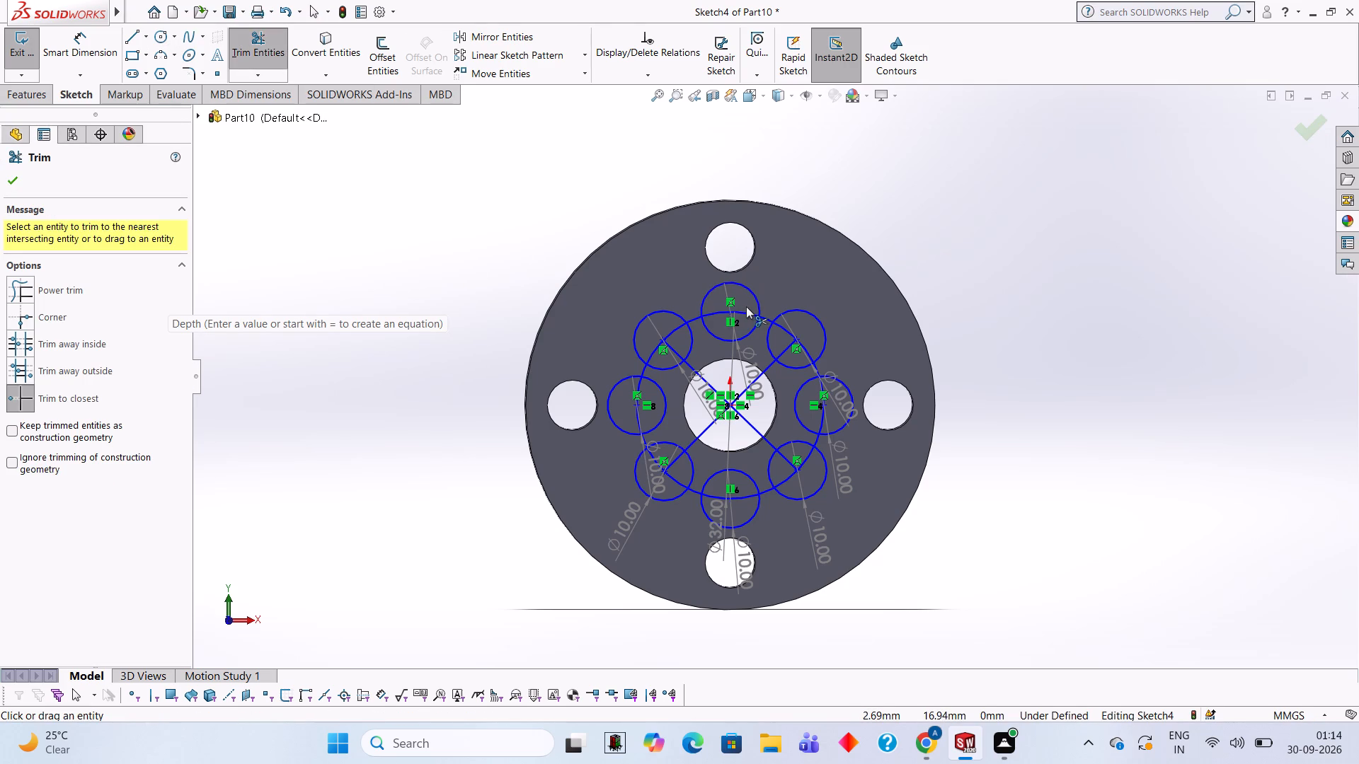
click(742, 308)
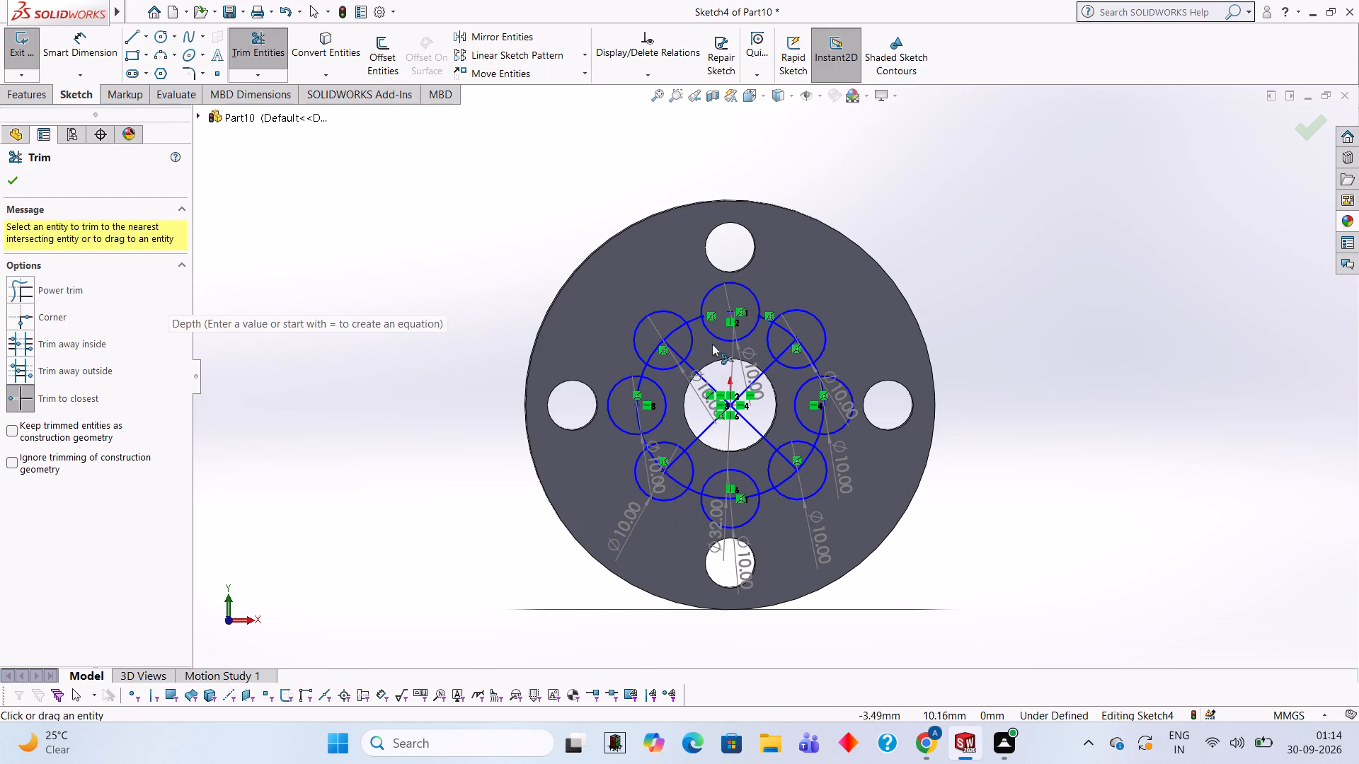
click(696, 323)
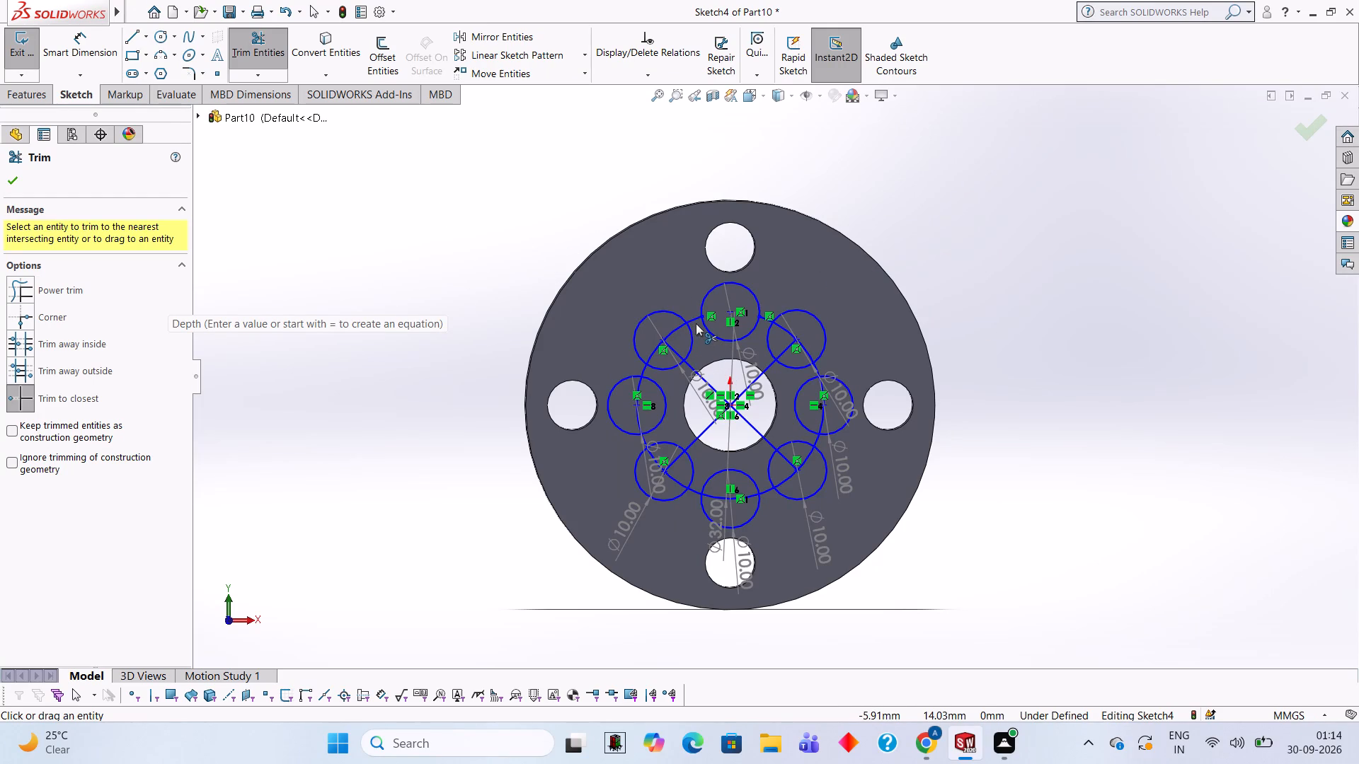
click(696, 316)
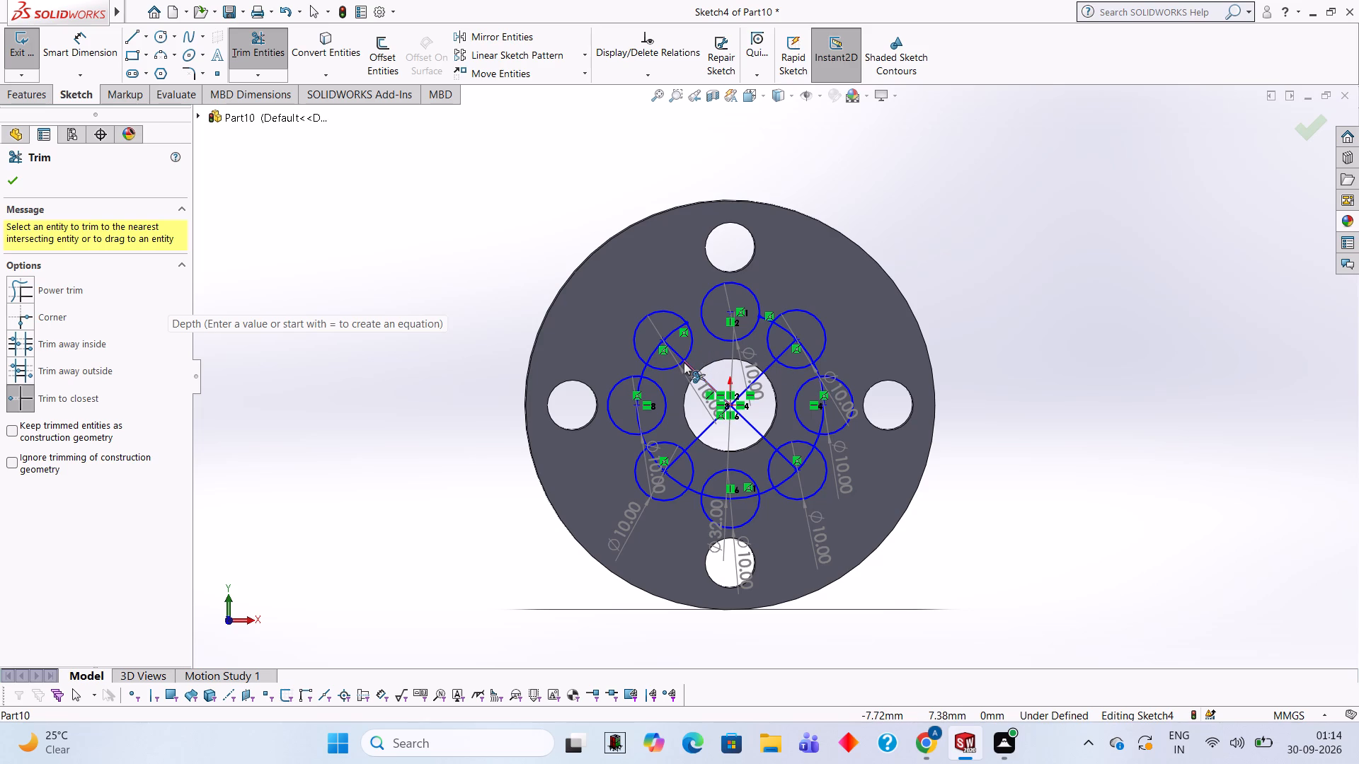
scroll(881, 392, down, 2)
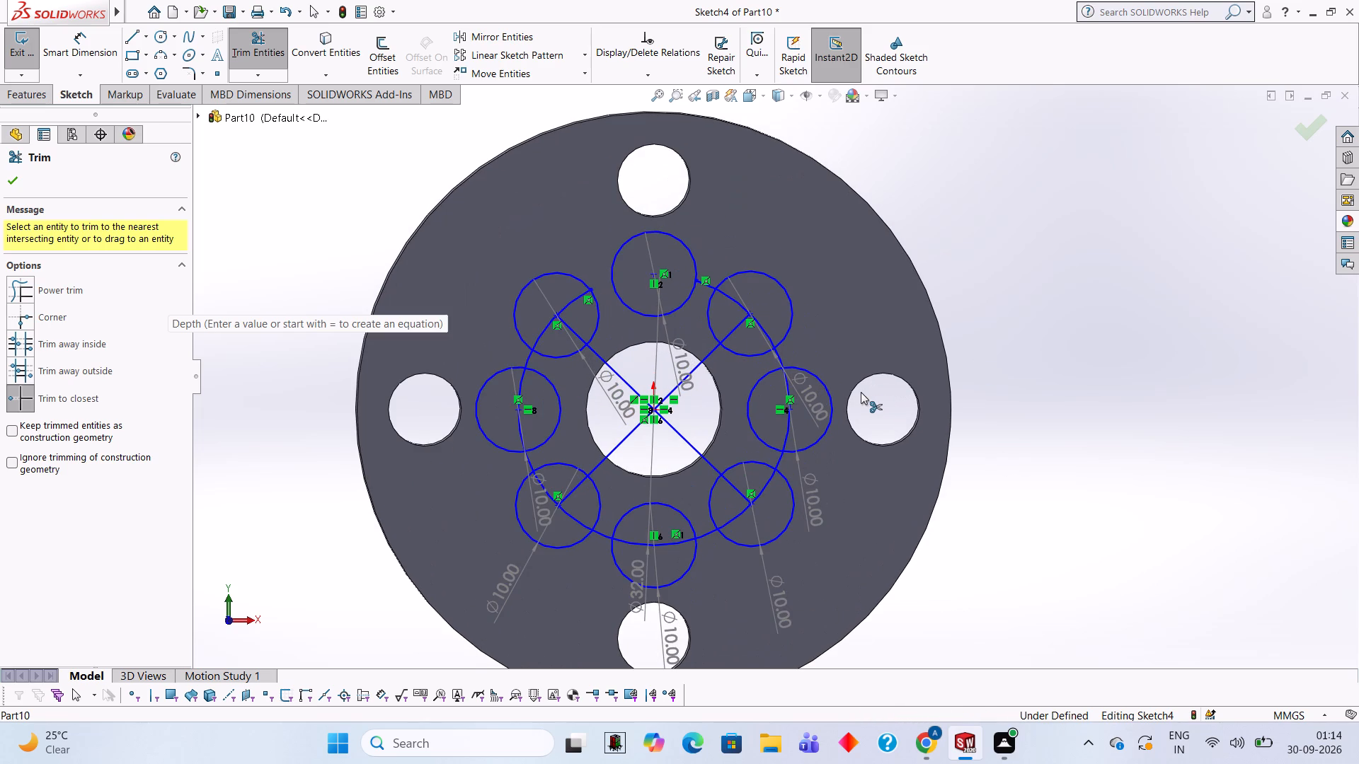
scroll(958, 359, down, 1)
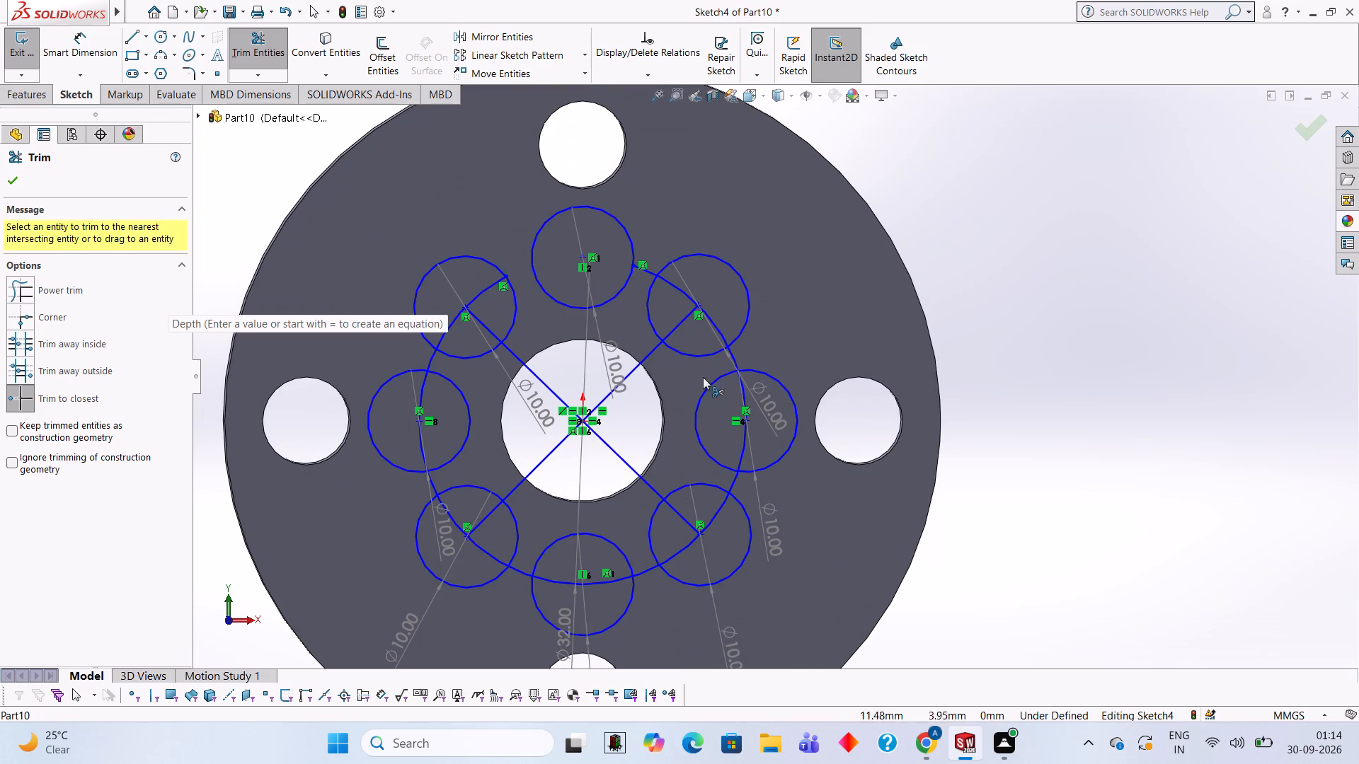
click(684, 318)
click(682, 293)
click(641, 272)
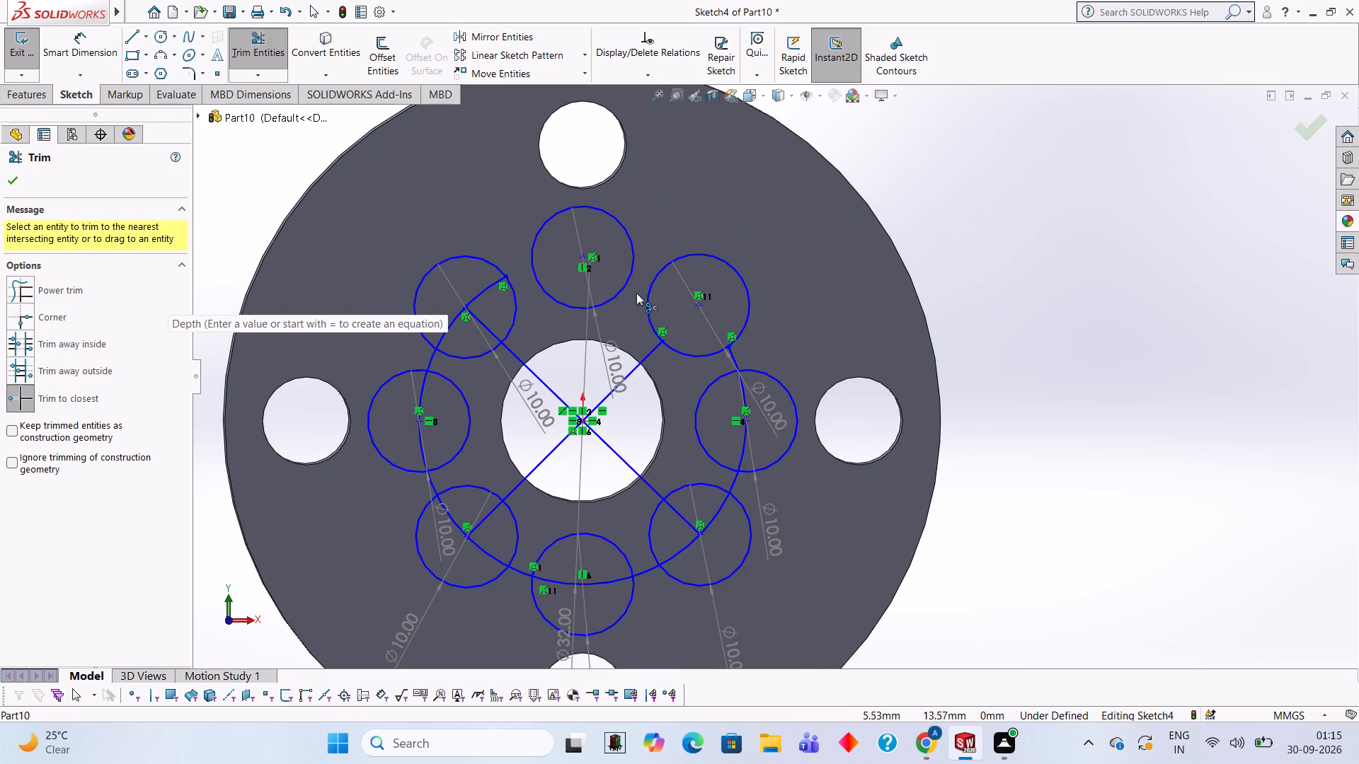
click(482, 291)
click(477, 320)
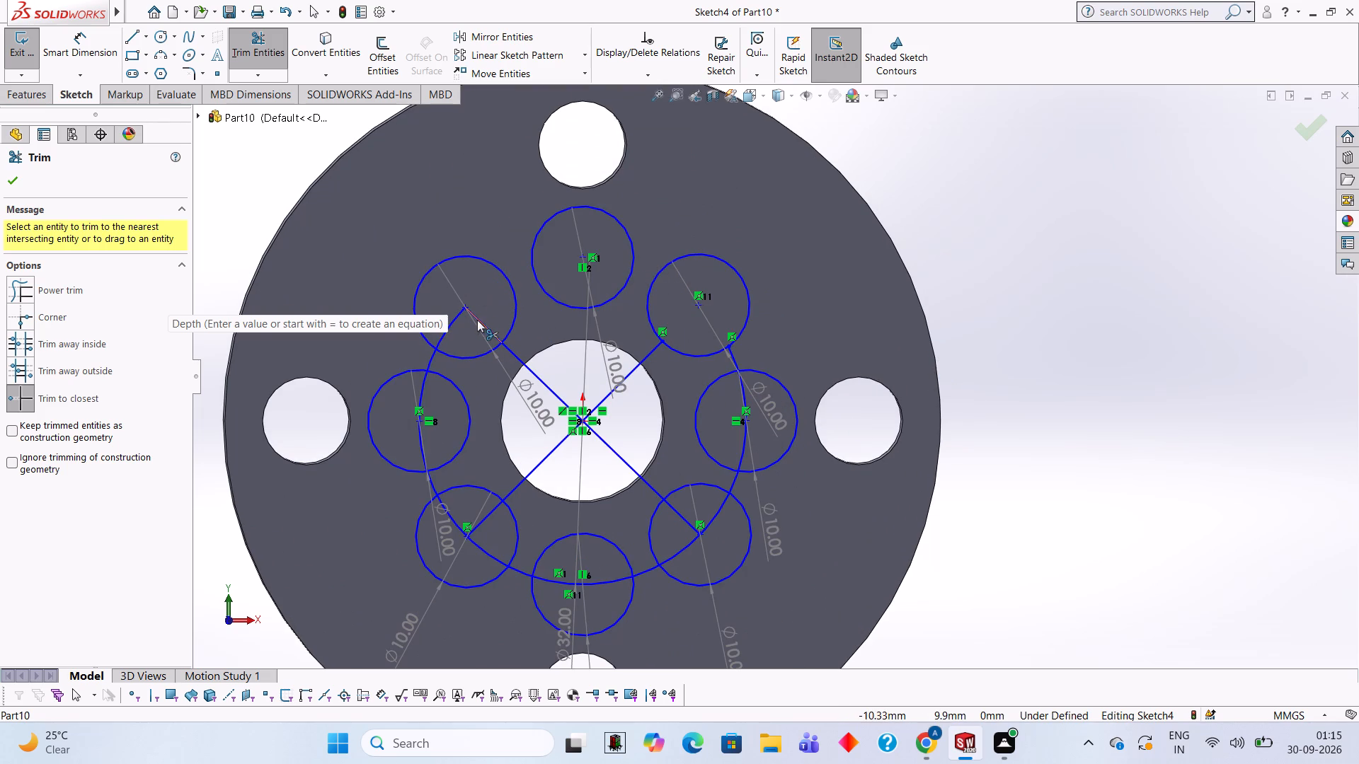
click(454, 320)
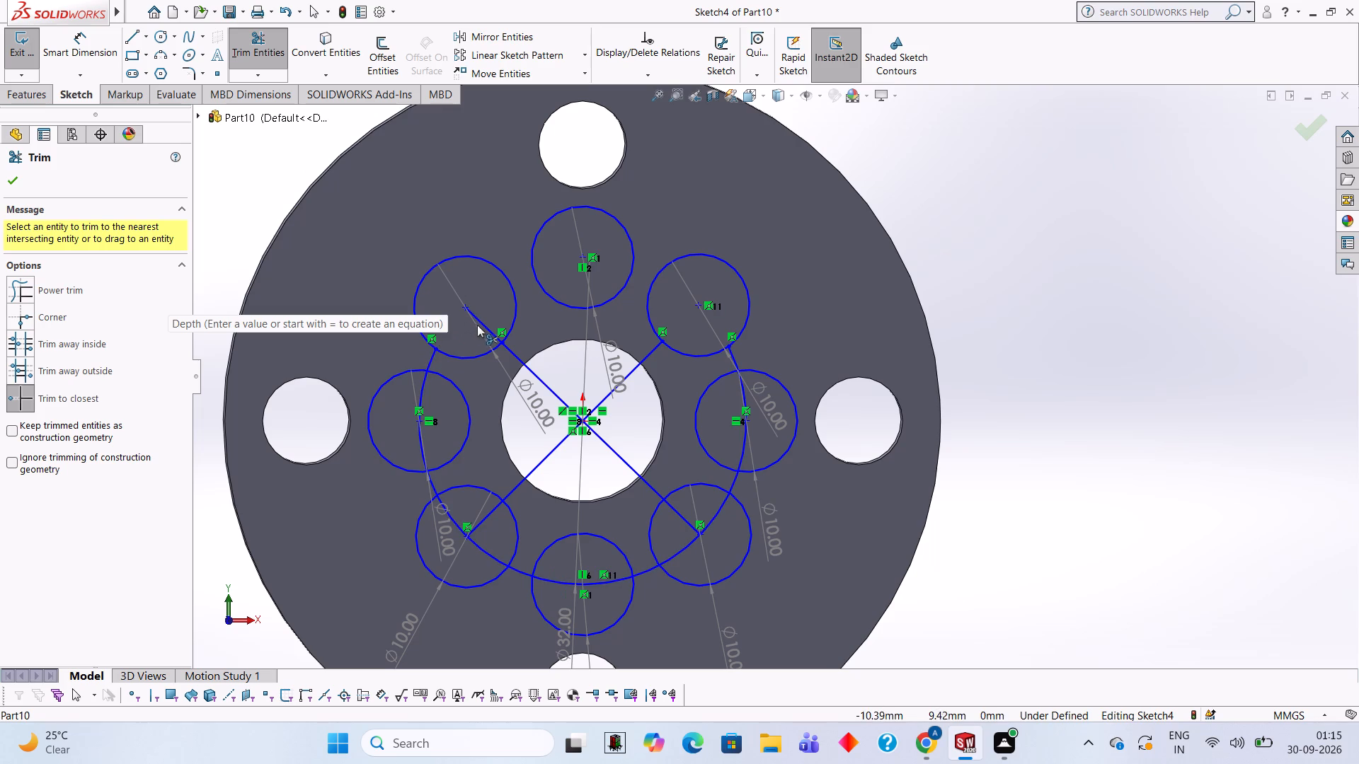
click(485, 325)
Trim the remaining diagonal lines around the origin and the diagonal stub inside the lower-right 10 mm circle.
click(634, 371)
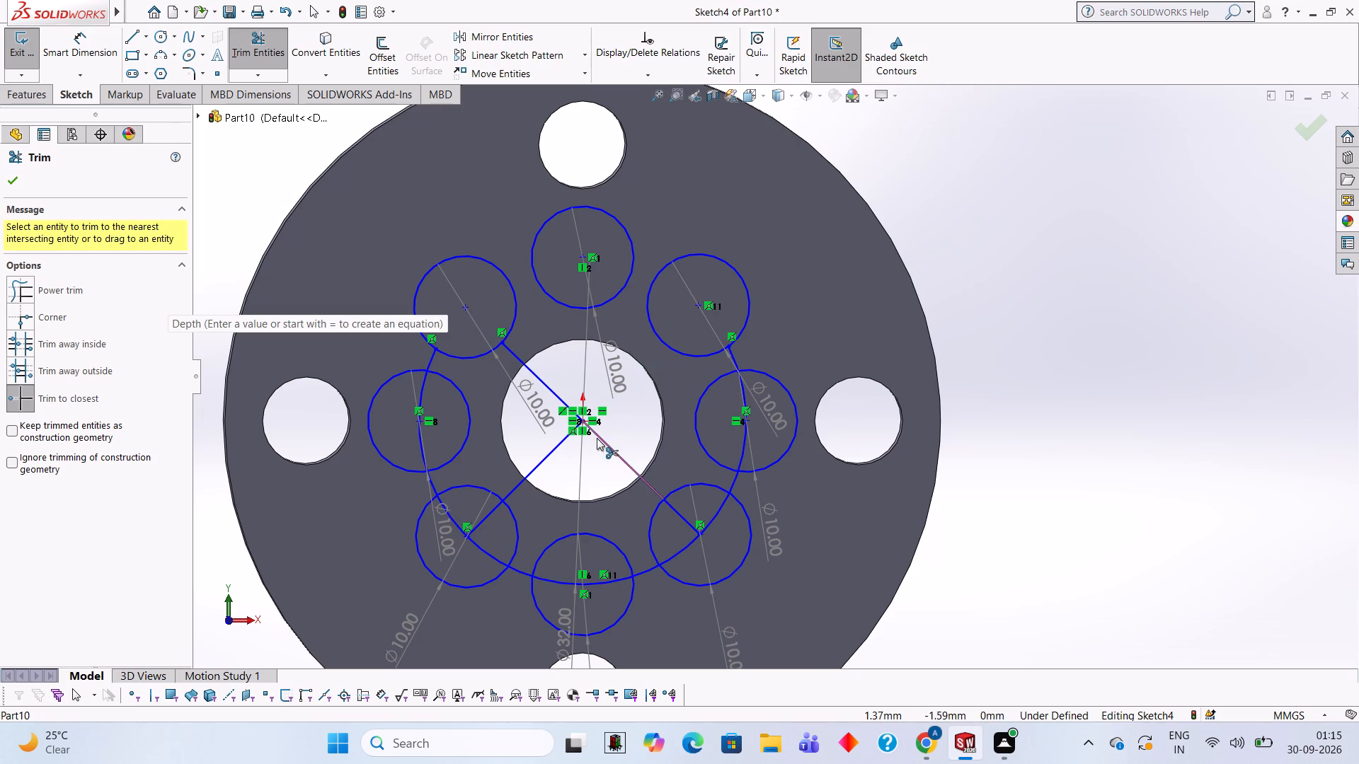
click(597, 438)
click(551, 385)
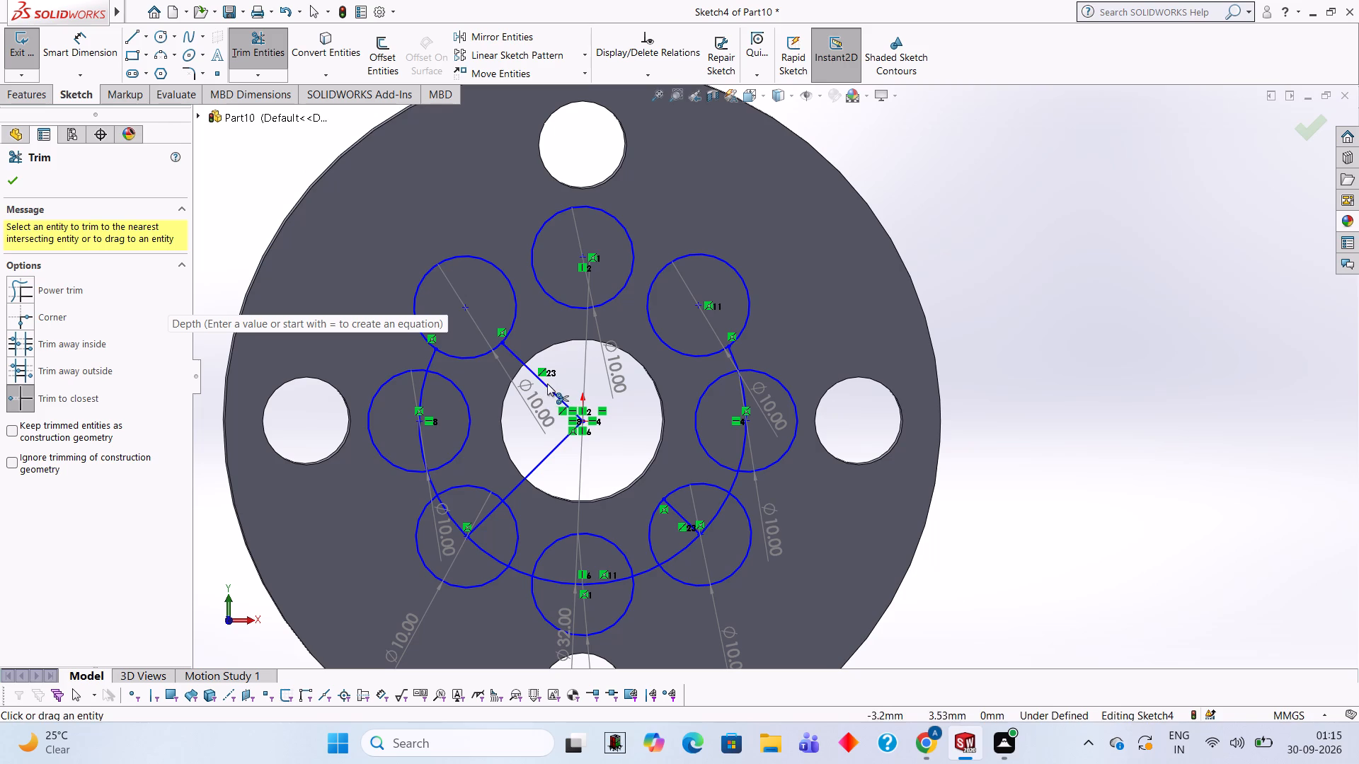
click(546, 383)
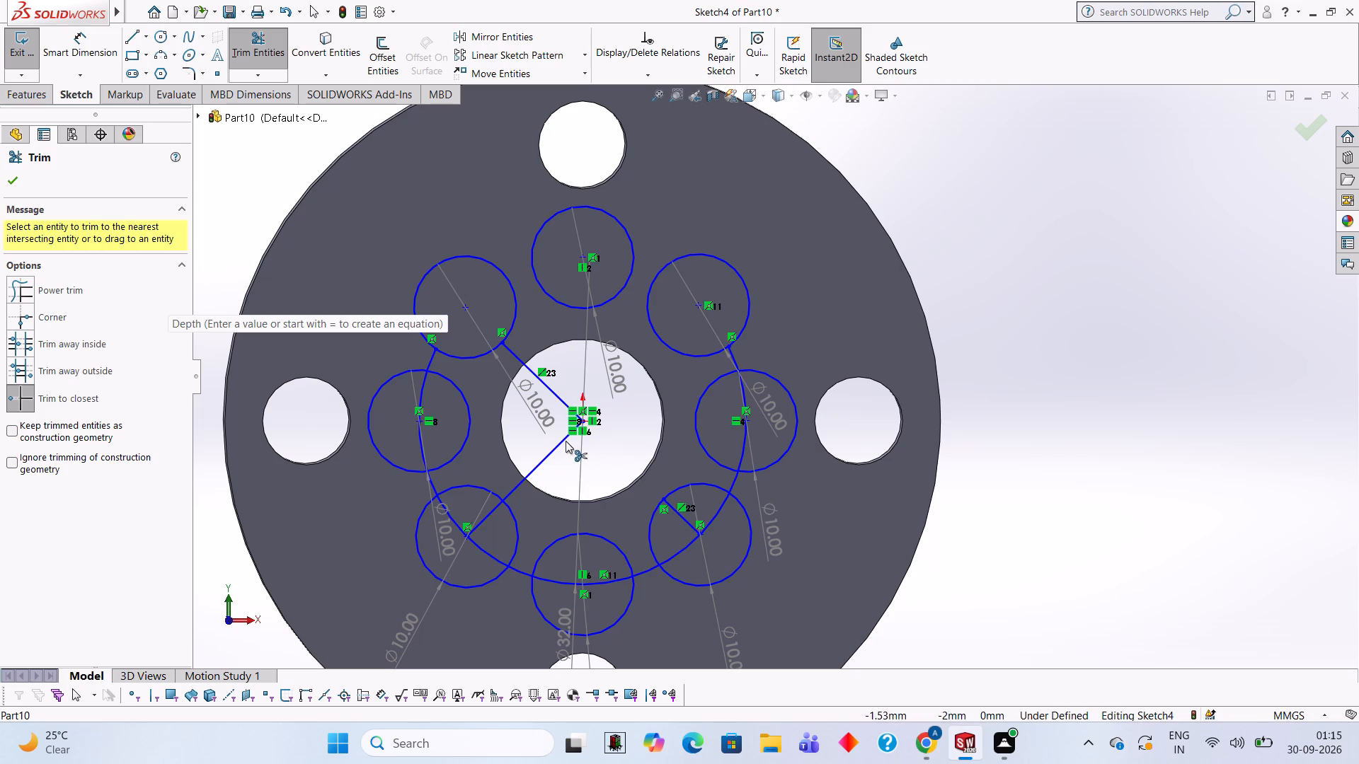
click(566, 441)
click(549, 392)
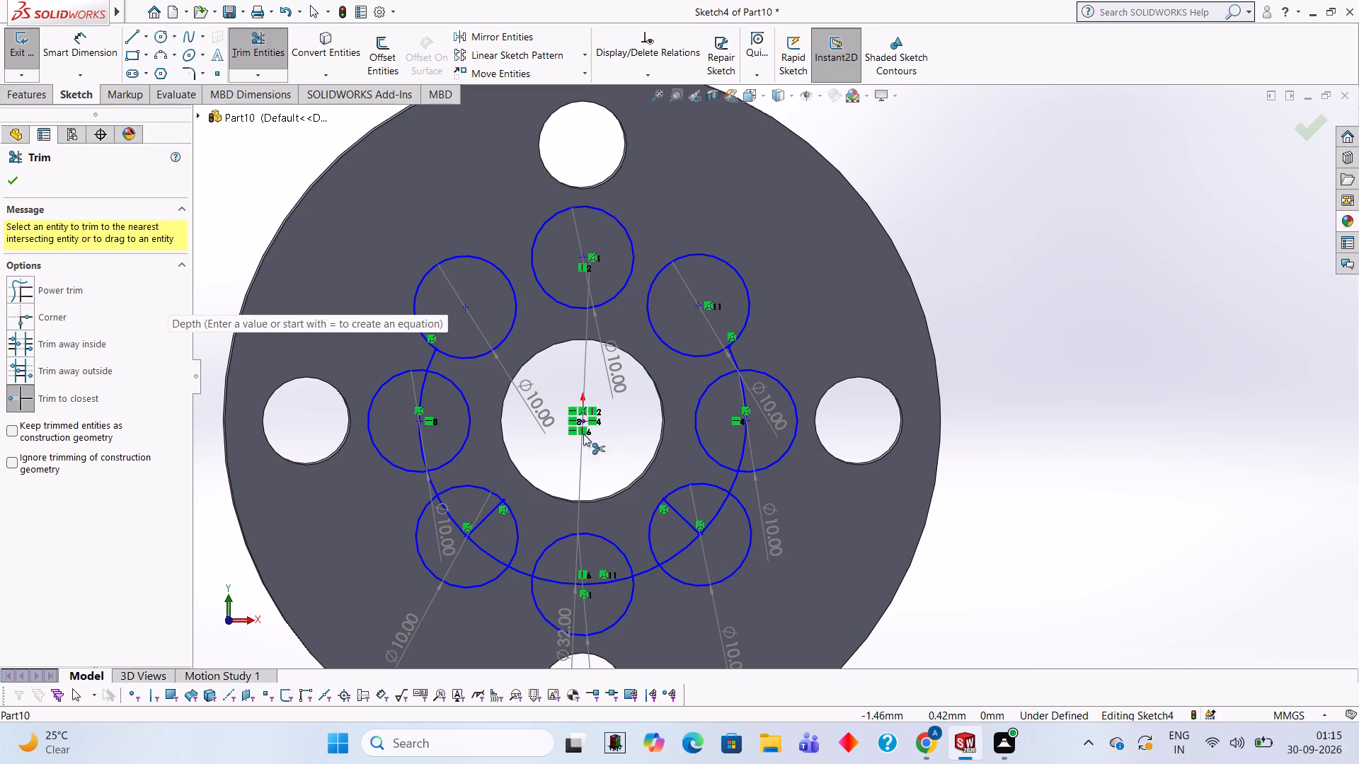
click(679, 515)
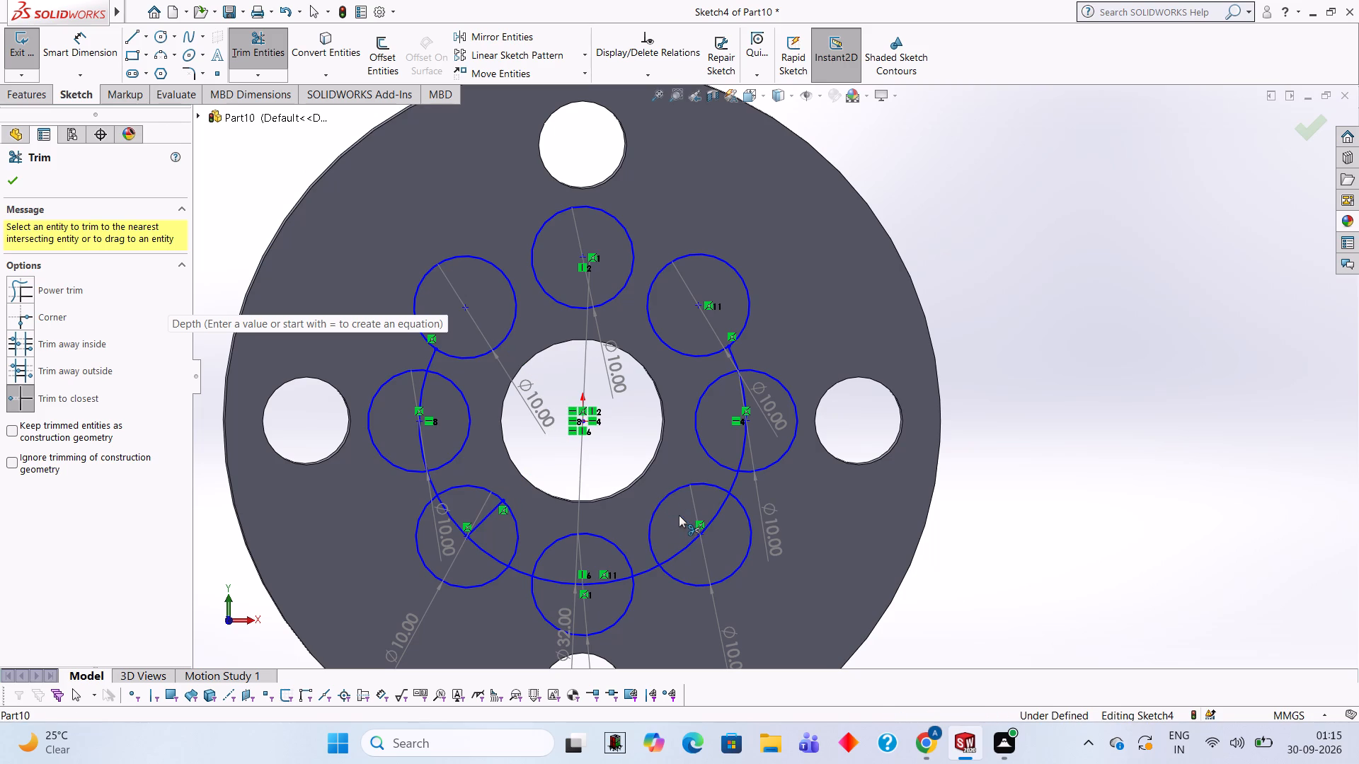
Trim away the rest of the 32 mm circle and the diagonal stub in the lower-left circle, keeping only the eight 10 mm circles.
click(734, 483)
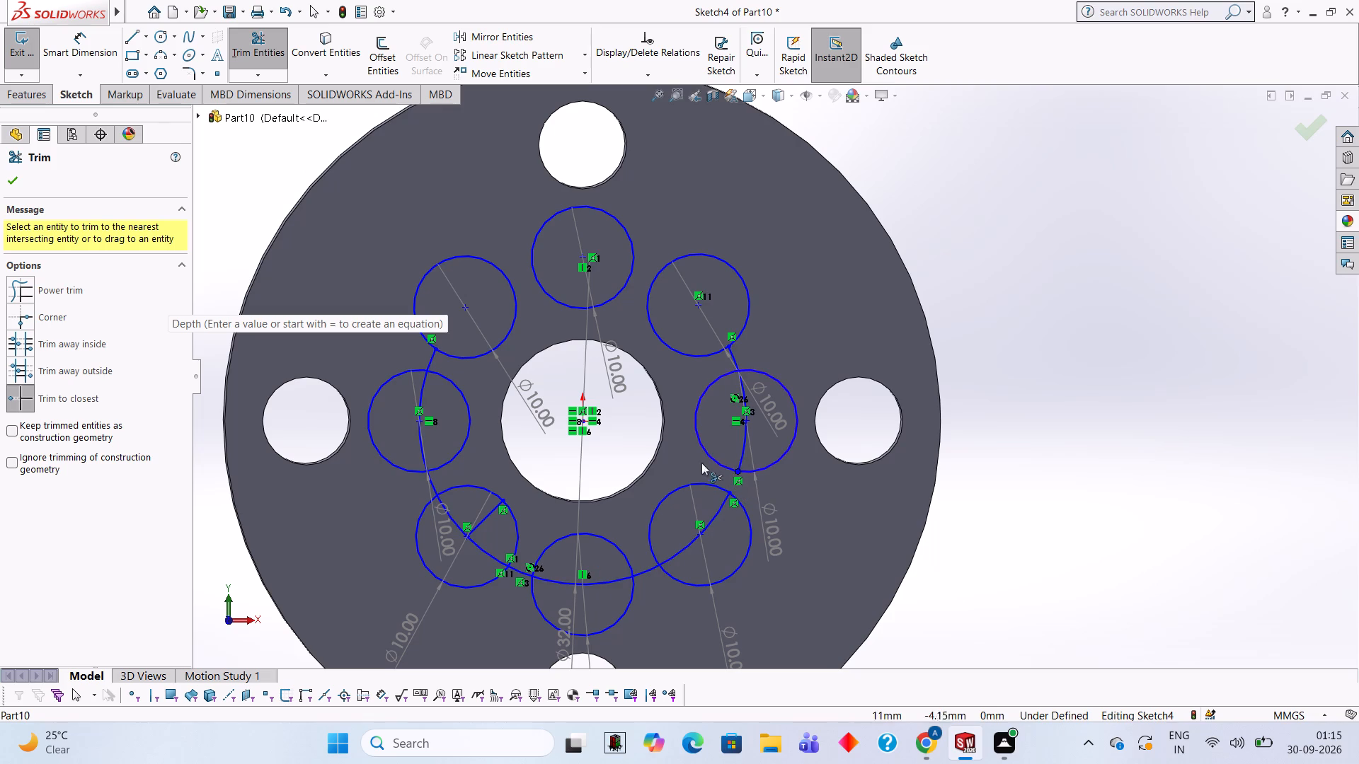
click(742, 454)
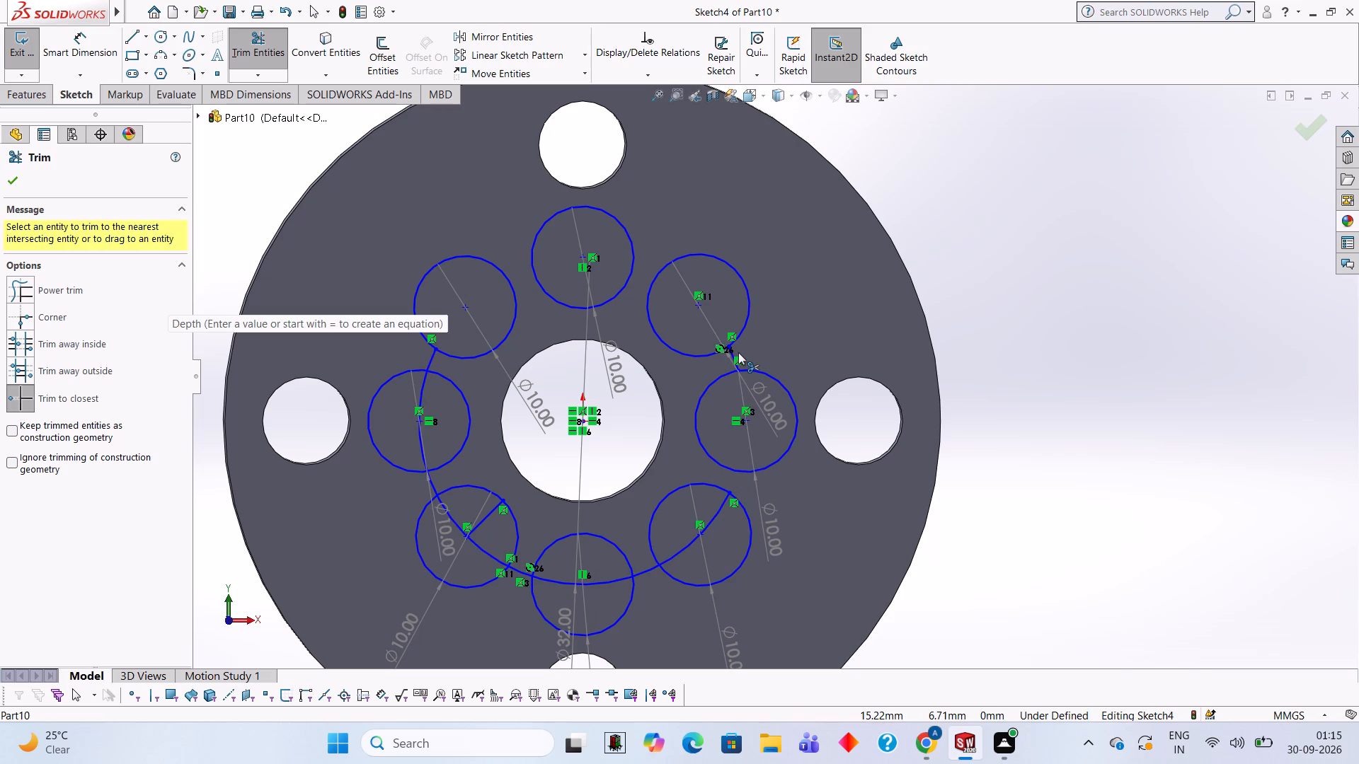
click(729, 354)
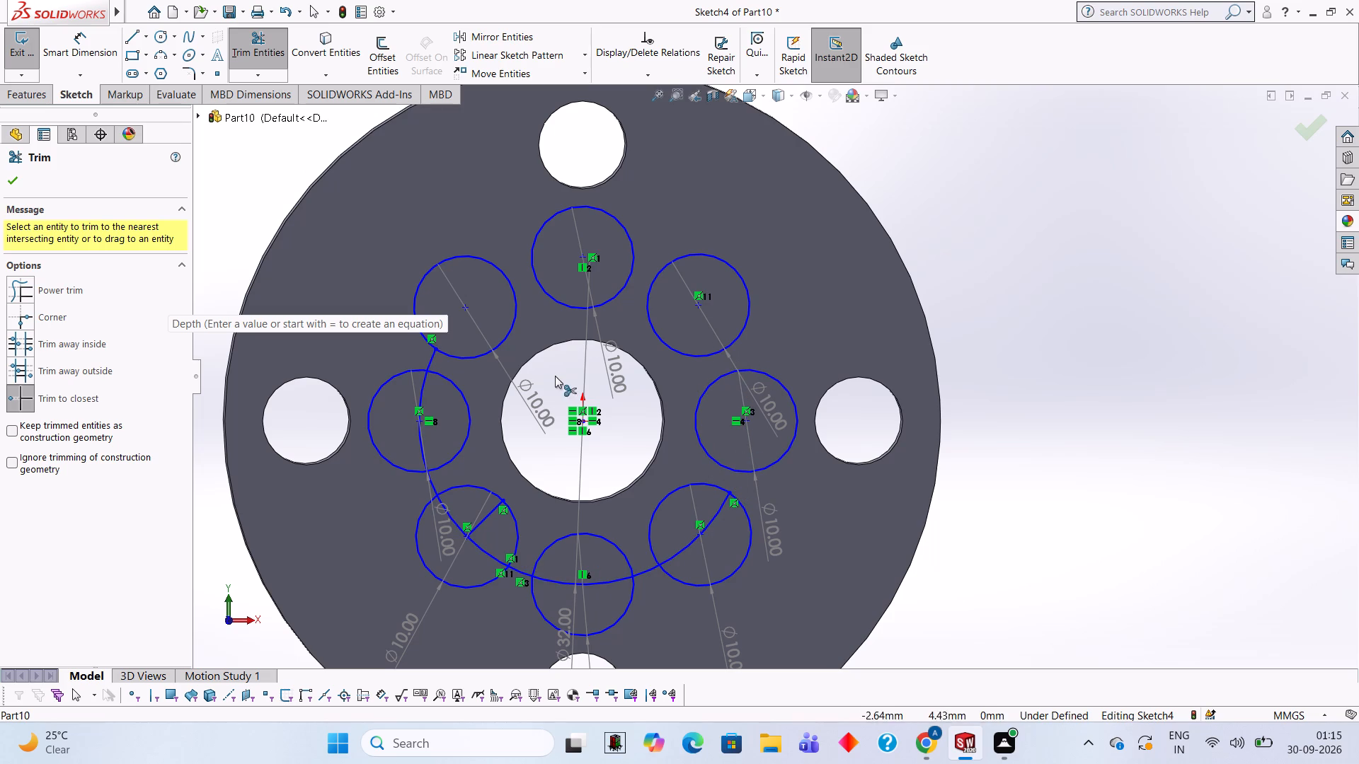
click(436, 355)
click(422, 381)
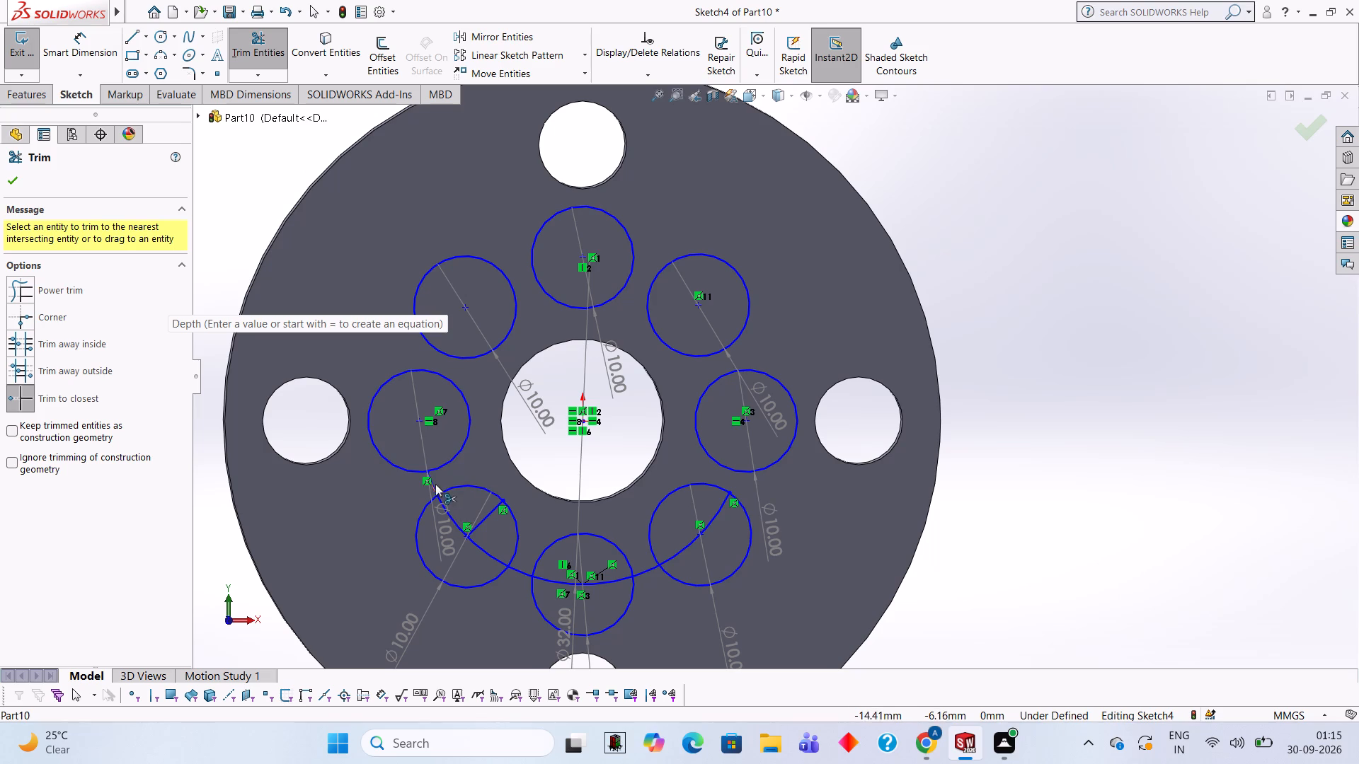
click(430, 487)
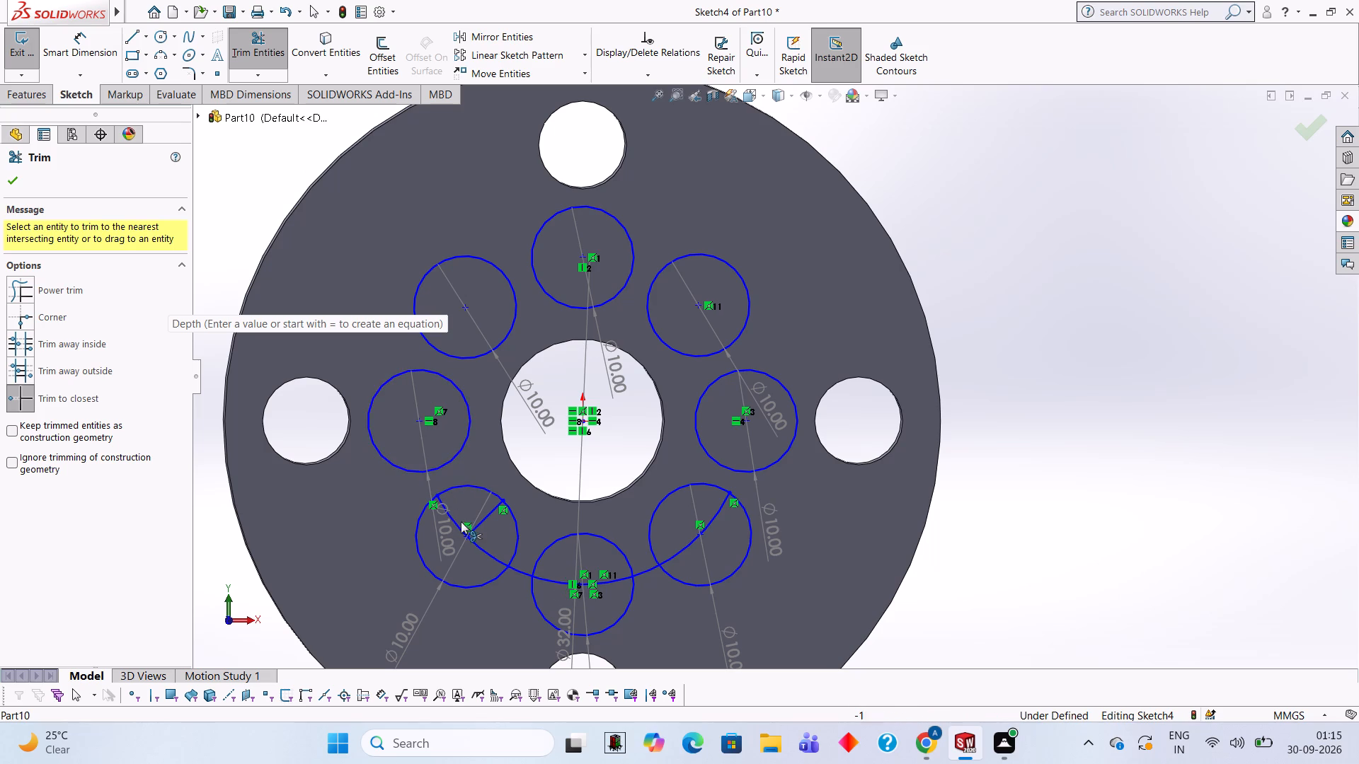
click(445, 511)
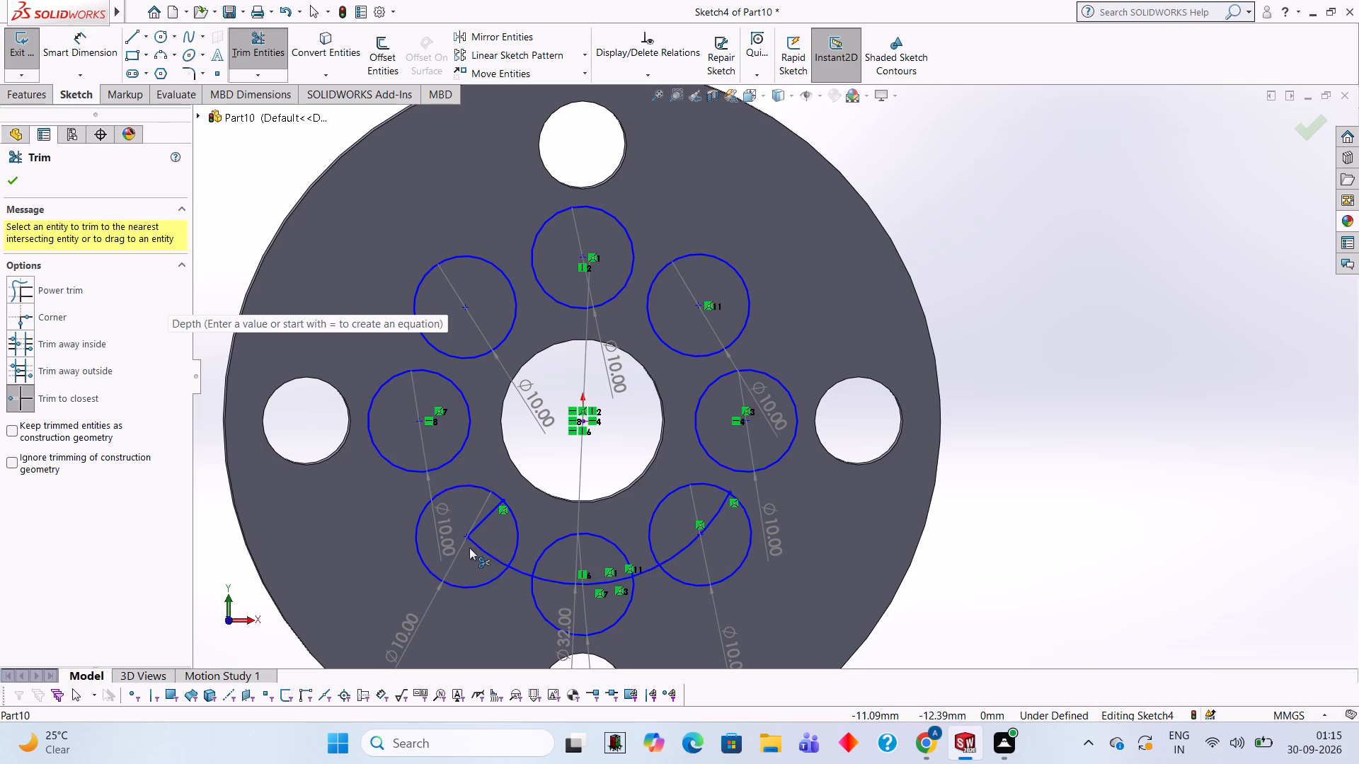
click(481, 549)
click(480, 521)
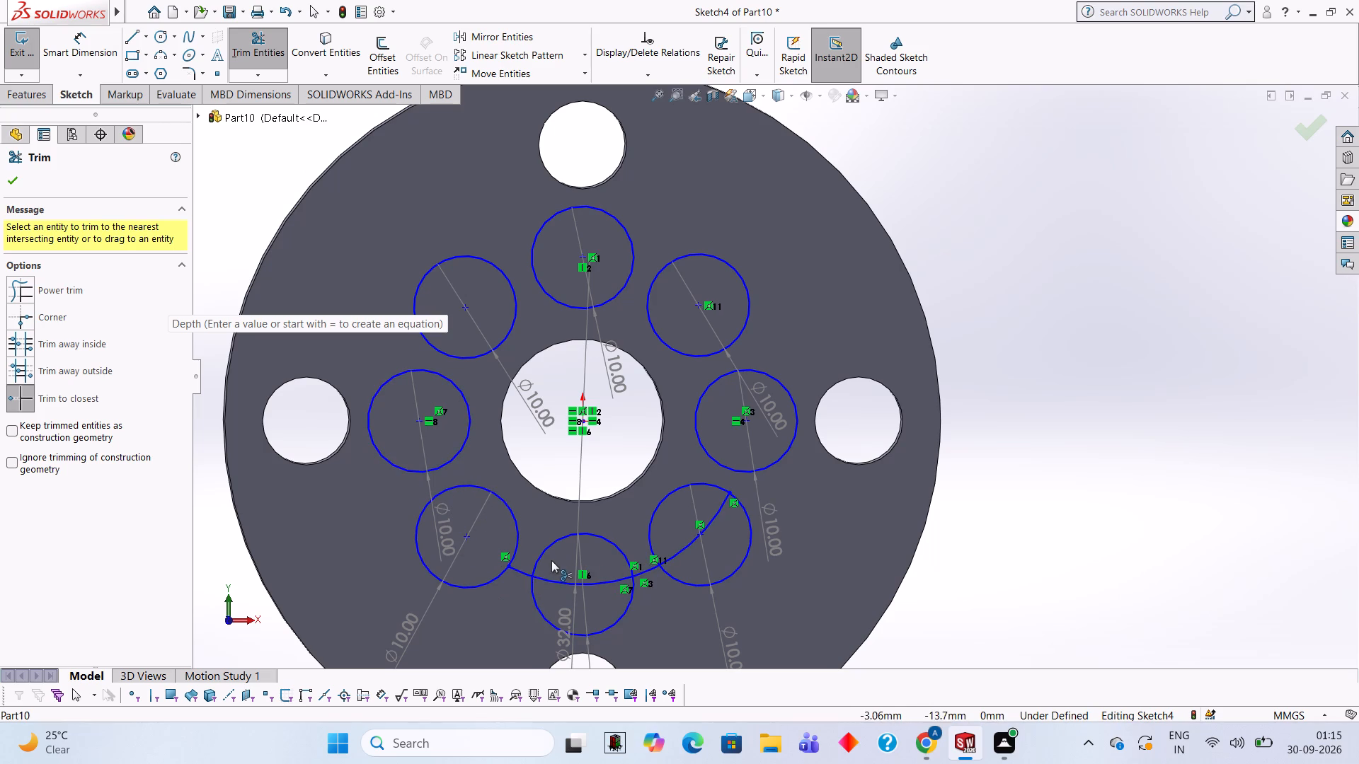
click(564, 583)
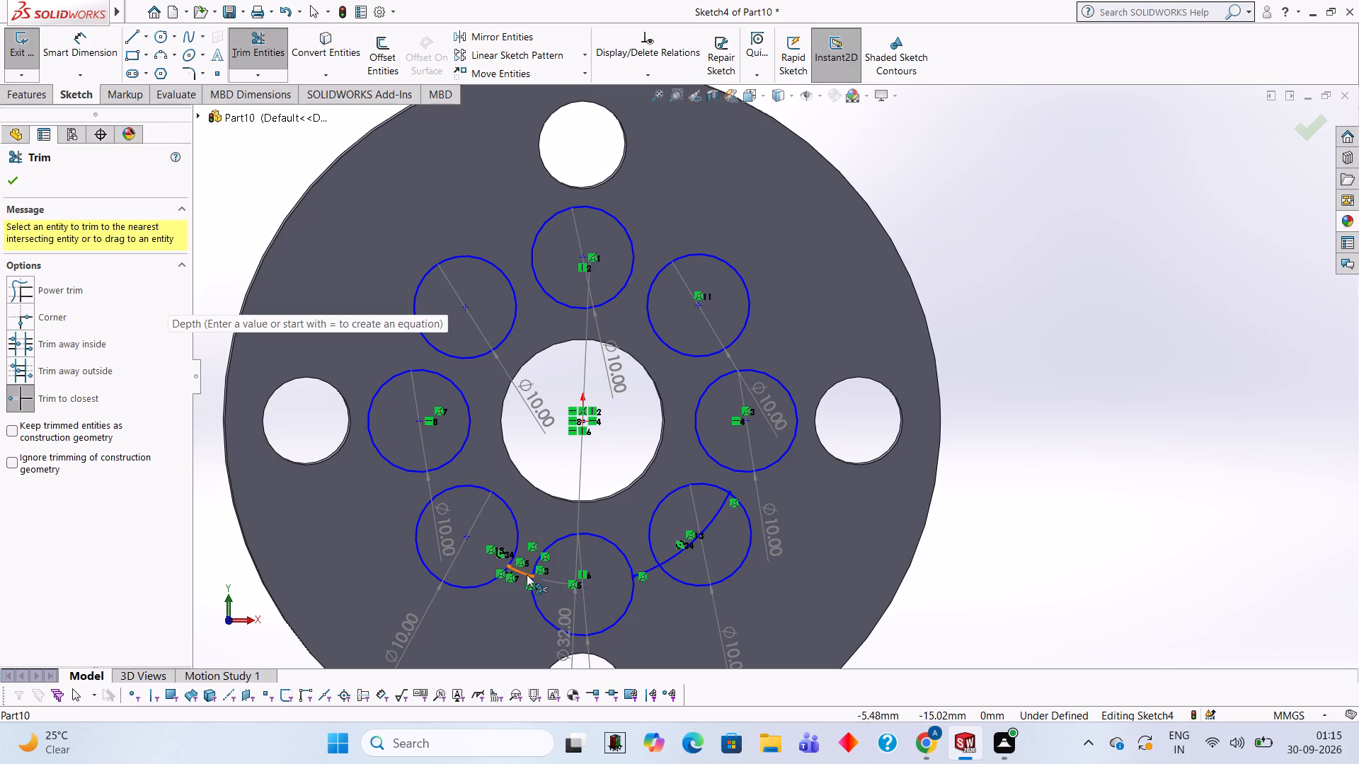
click(524, 574)
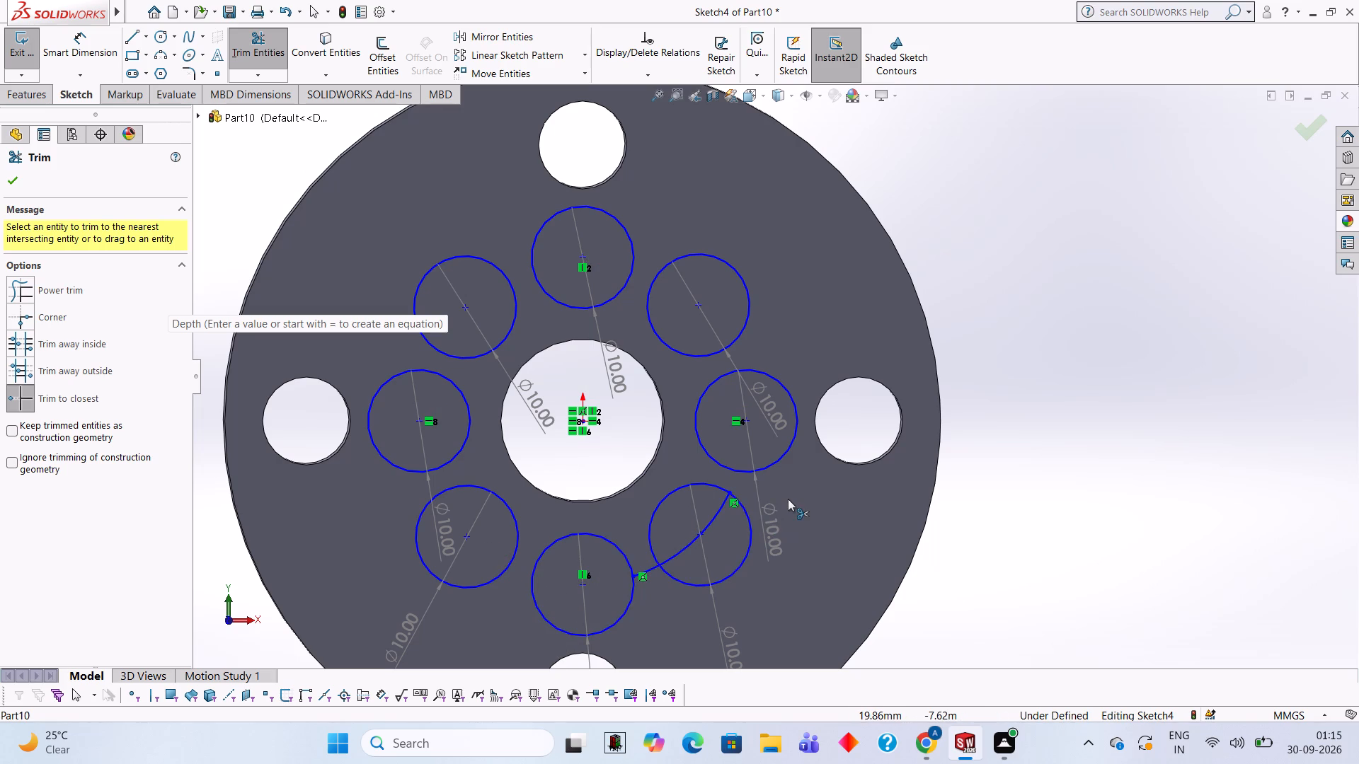
click(709, 528)
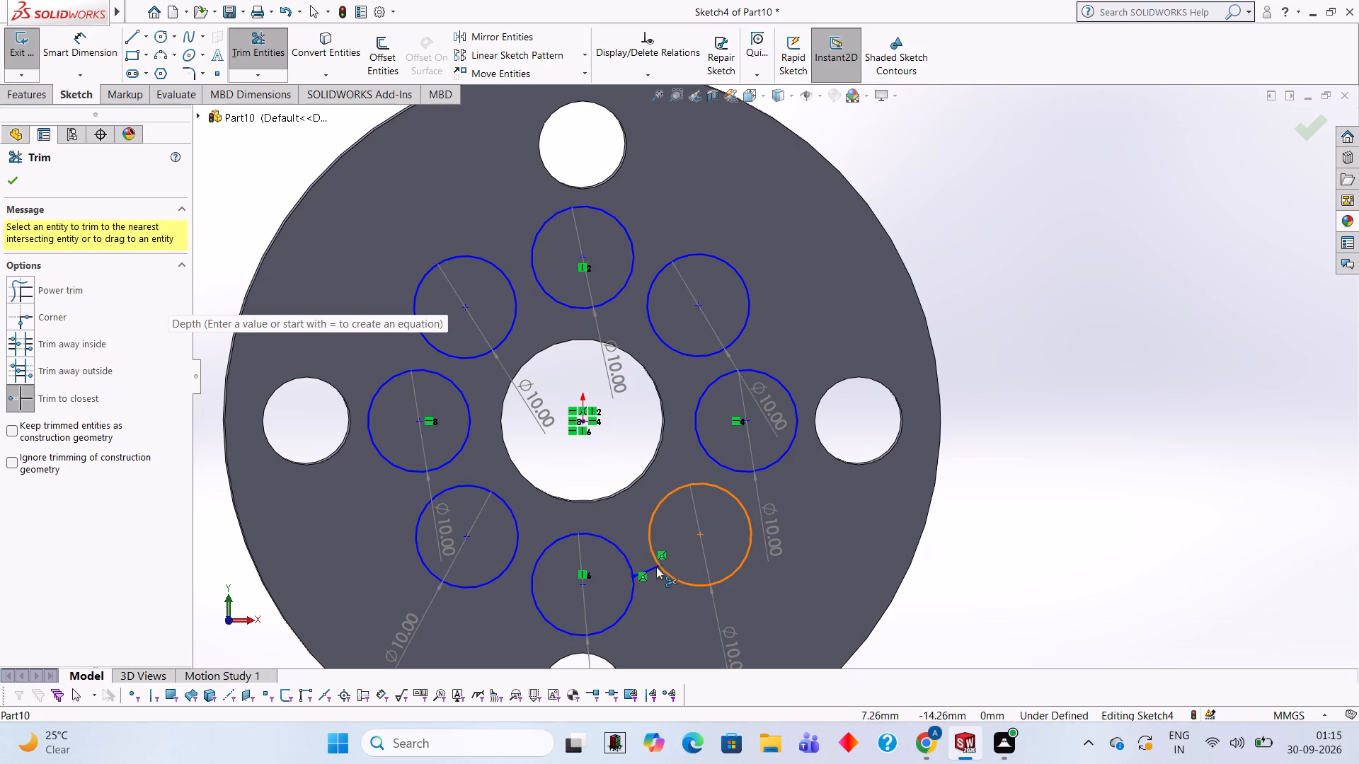
click(652, 567)
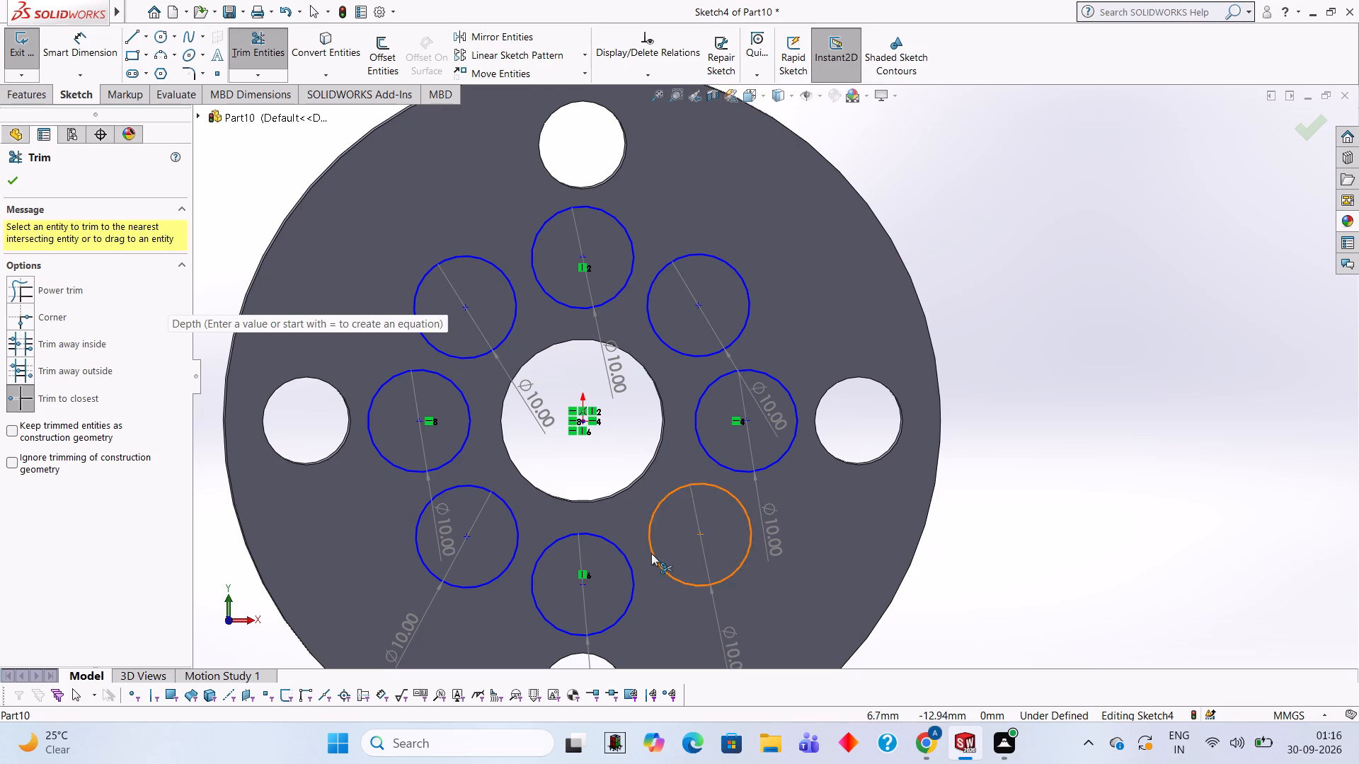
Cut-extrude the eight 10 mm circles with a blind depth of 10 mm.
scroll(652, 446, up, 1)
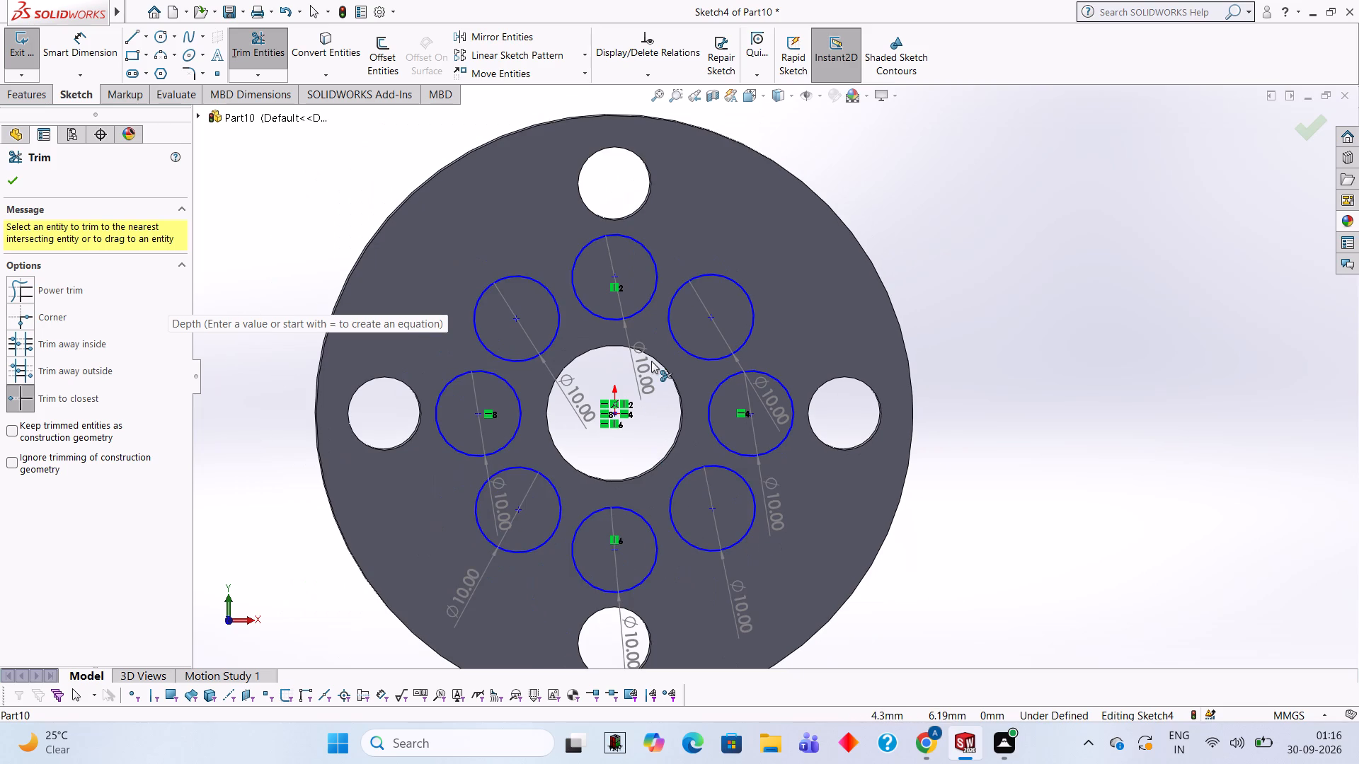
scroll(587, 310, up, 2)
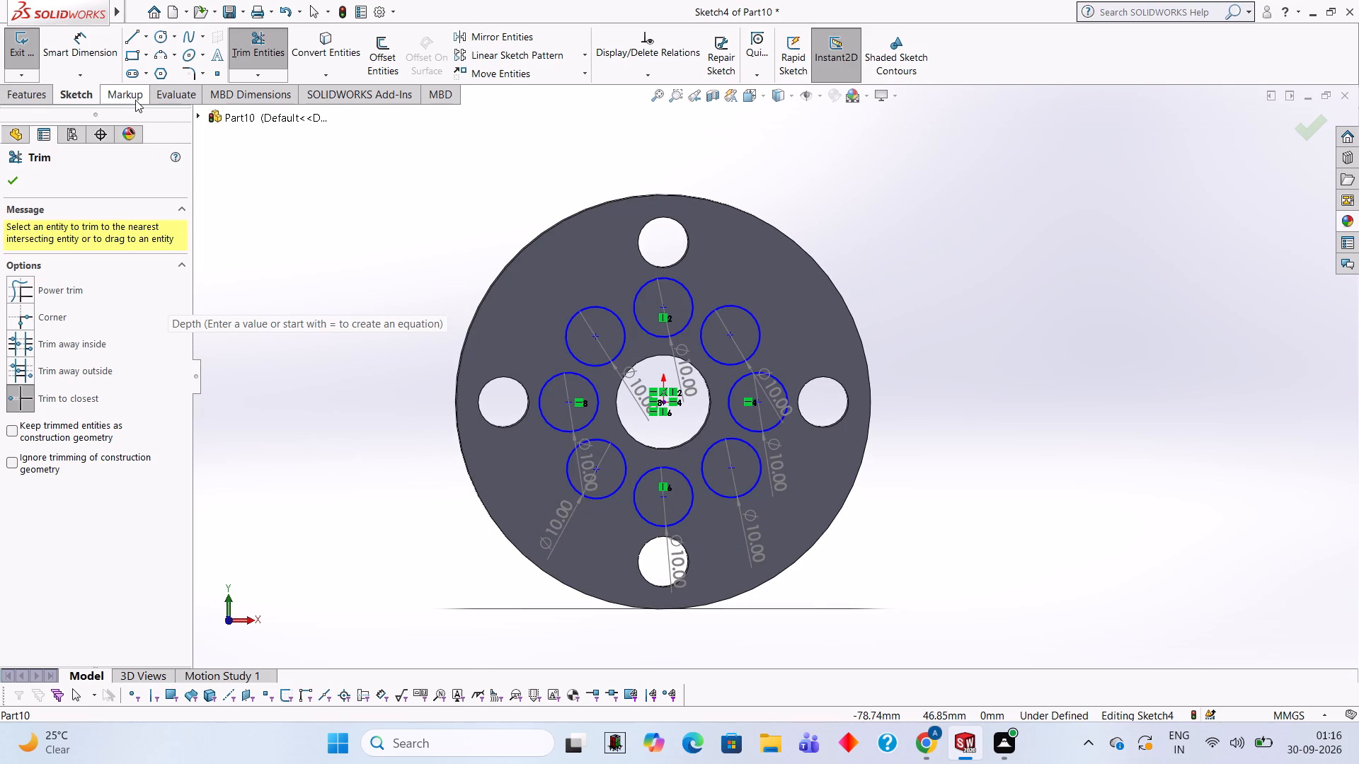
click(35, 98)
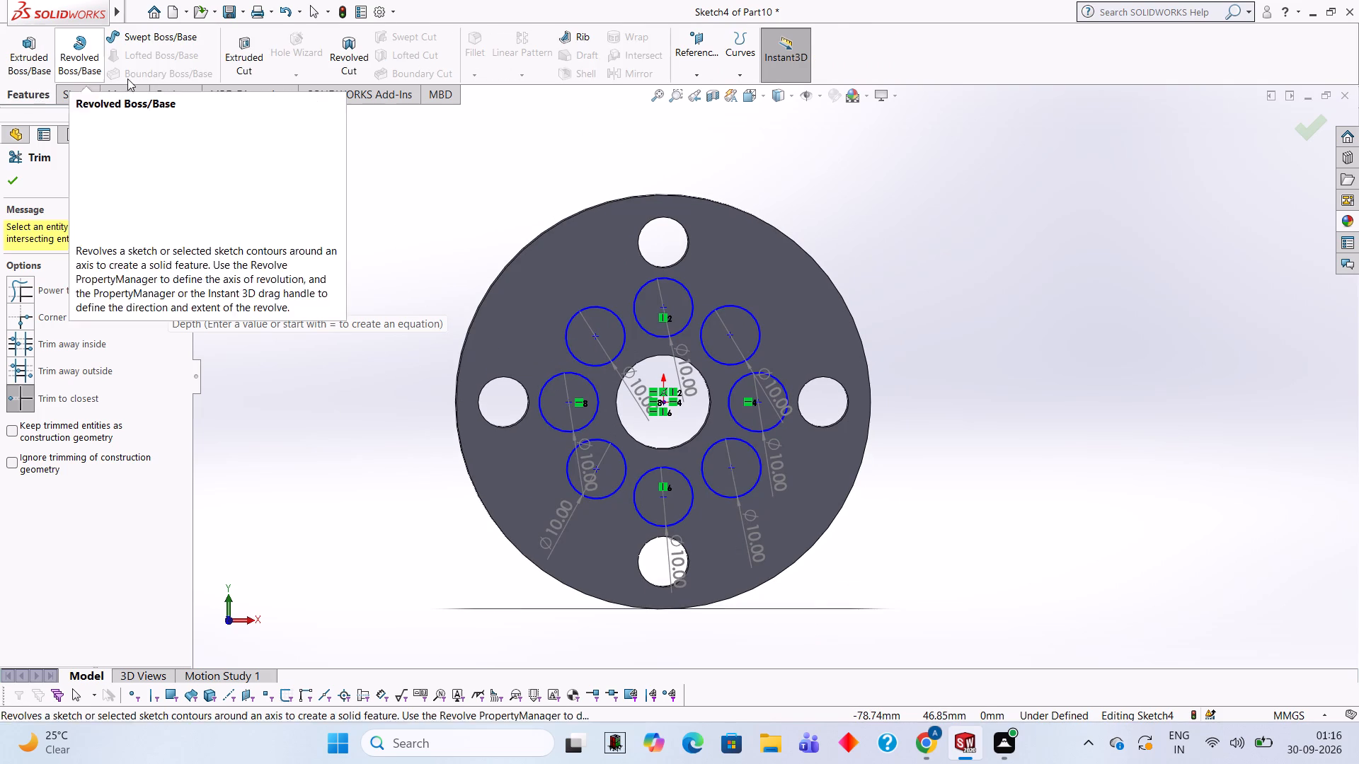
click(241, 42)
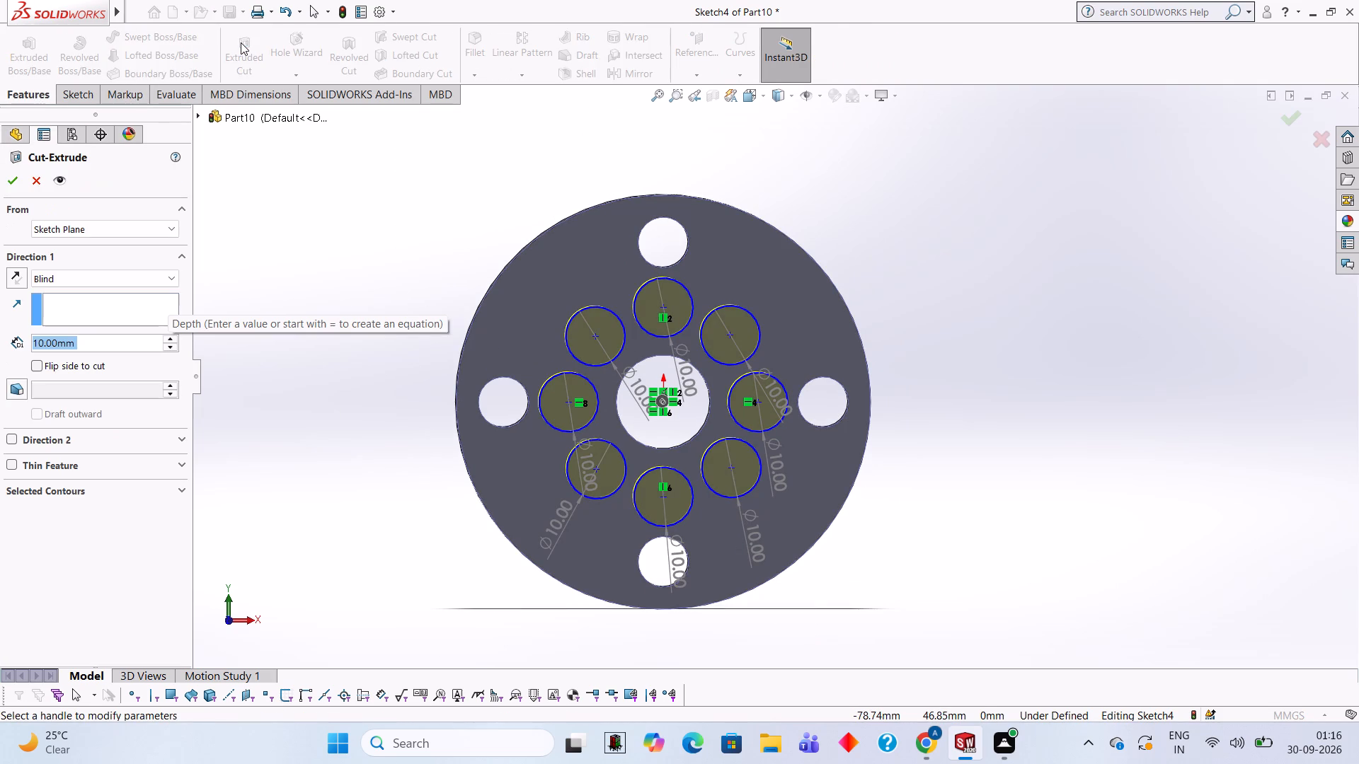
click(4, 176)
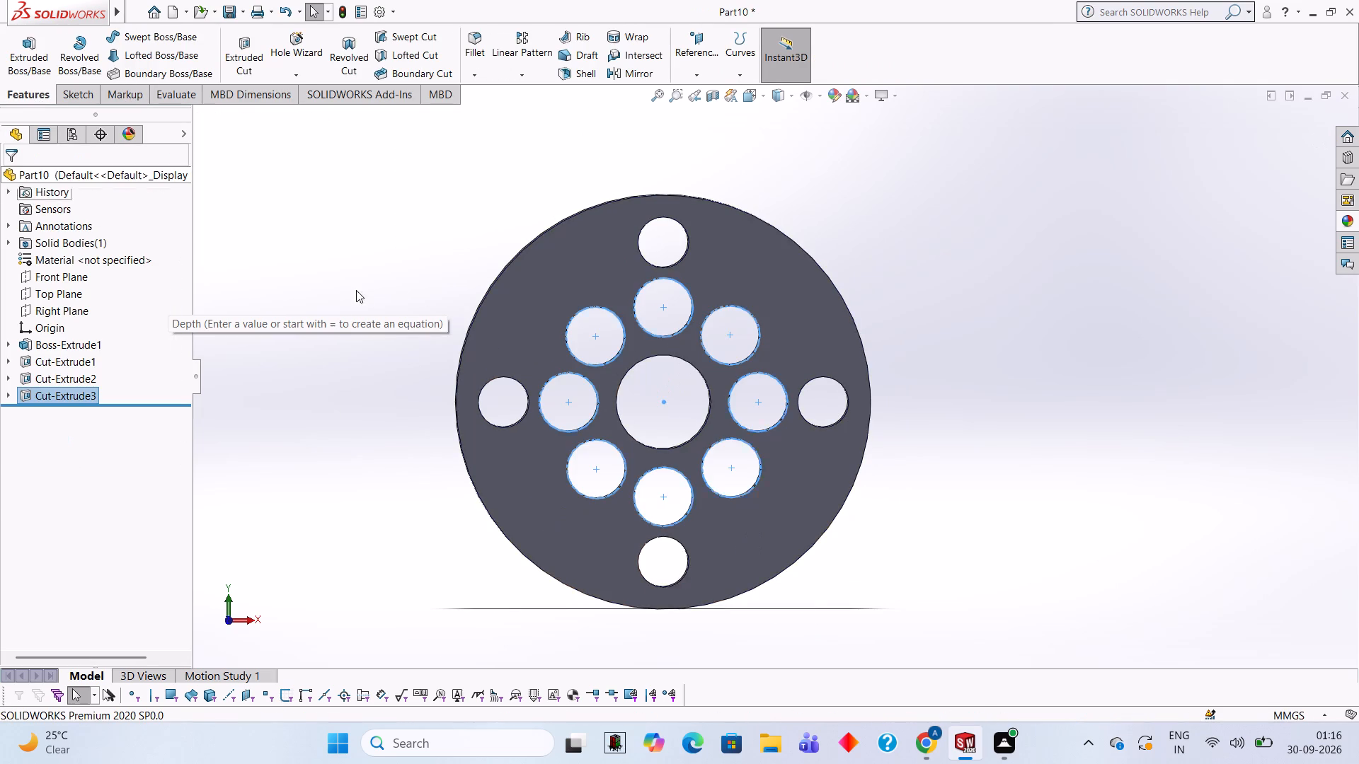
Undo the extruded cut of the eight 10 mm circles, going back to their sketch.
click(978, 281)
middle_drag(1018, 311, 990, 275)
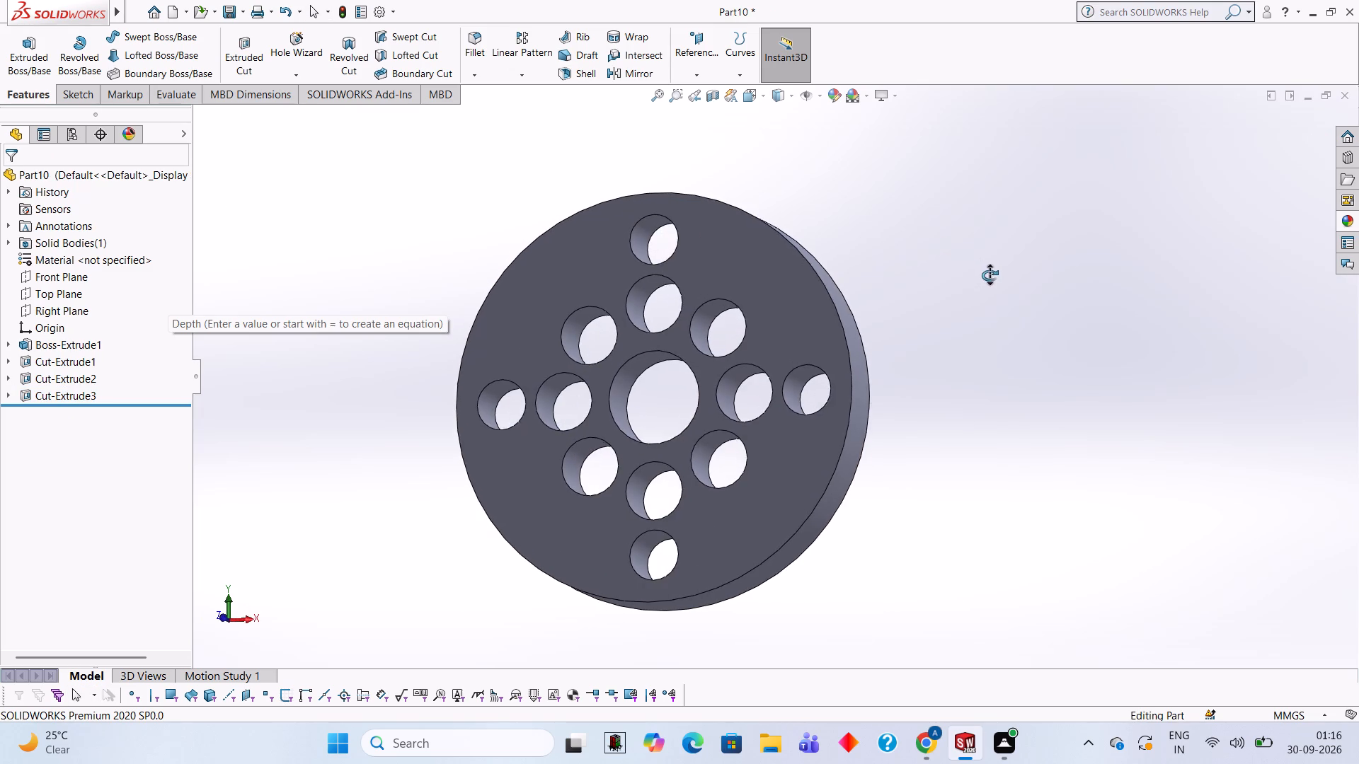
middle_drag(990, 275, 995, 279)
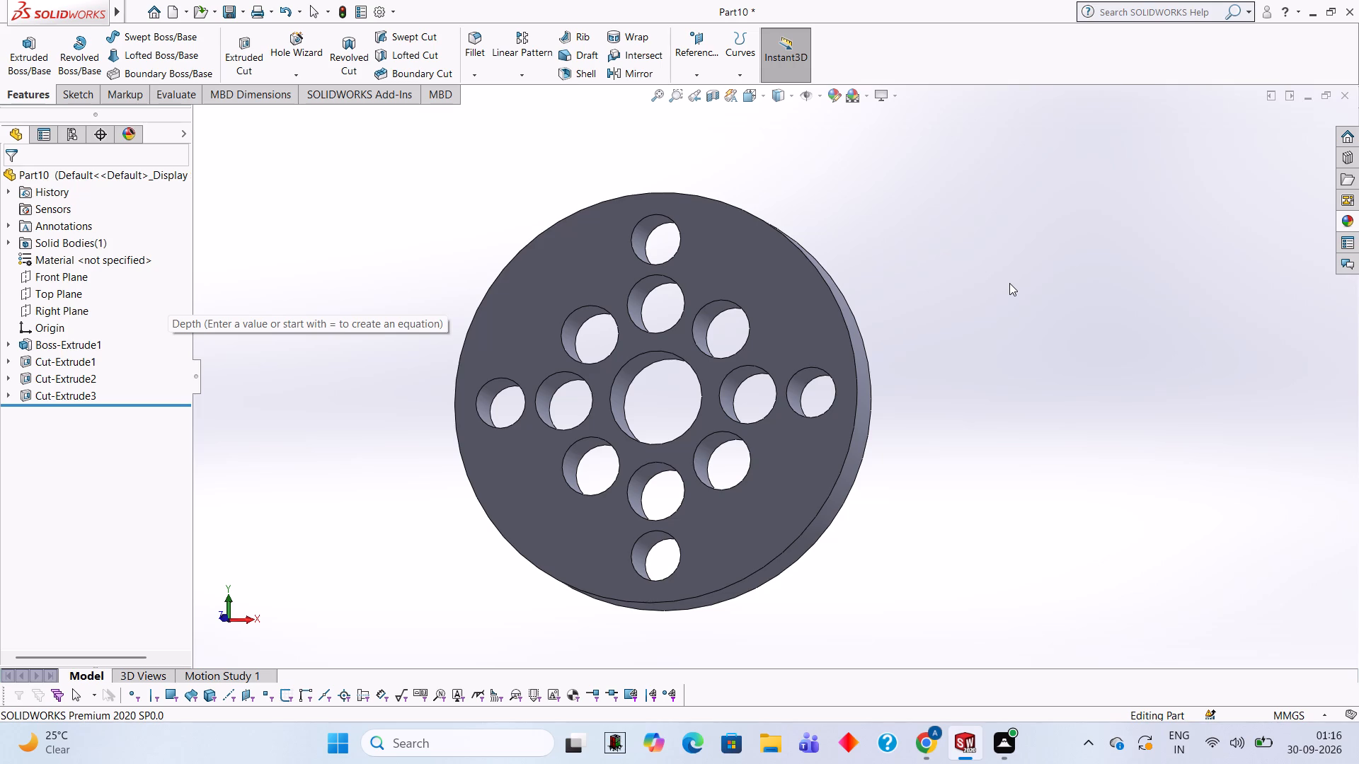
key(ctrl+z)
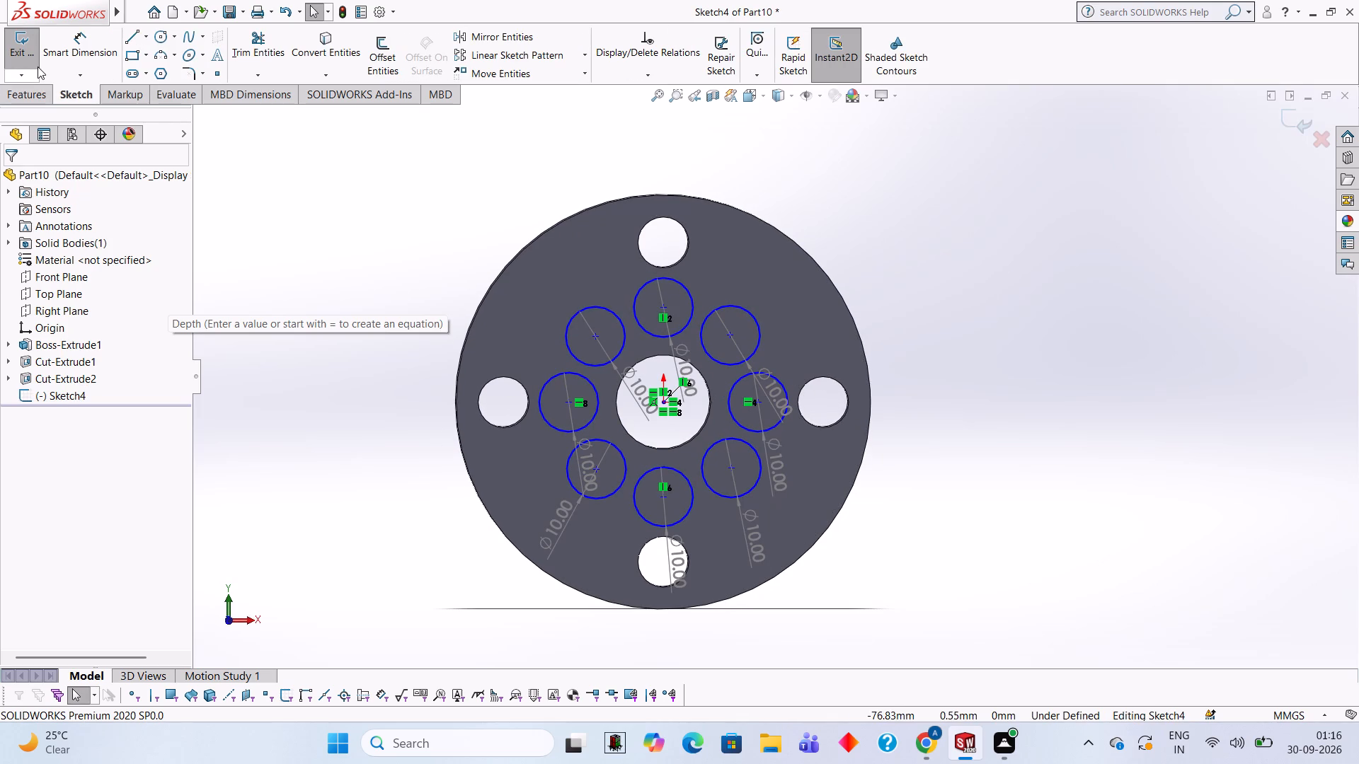
Cut-extrude the eight 10 mm circles with a blind depth of 5 mm.
click(36, 100)
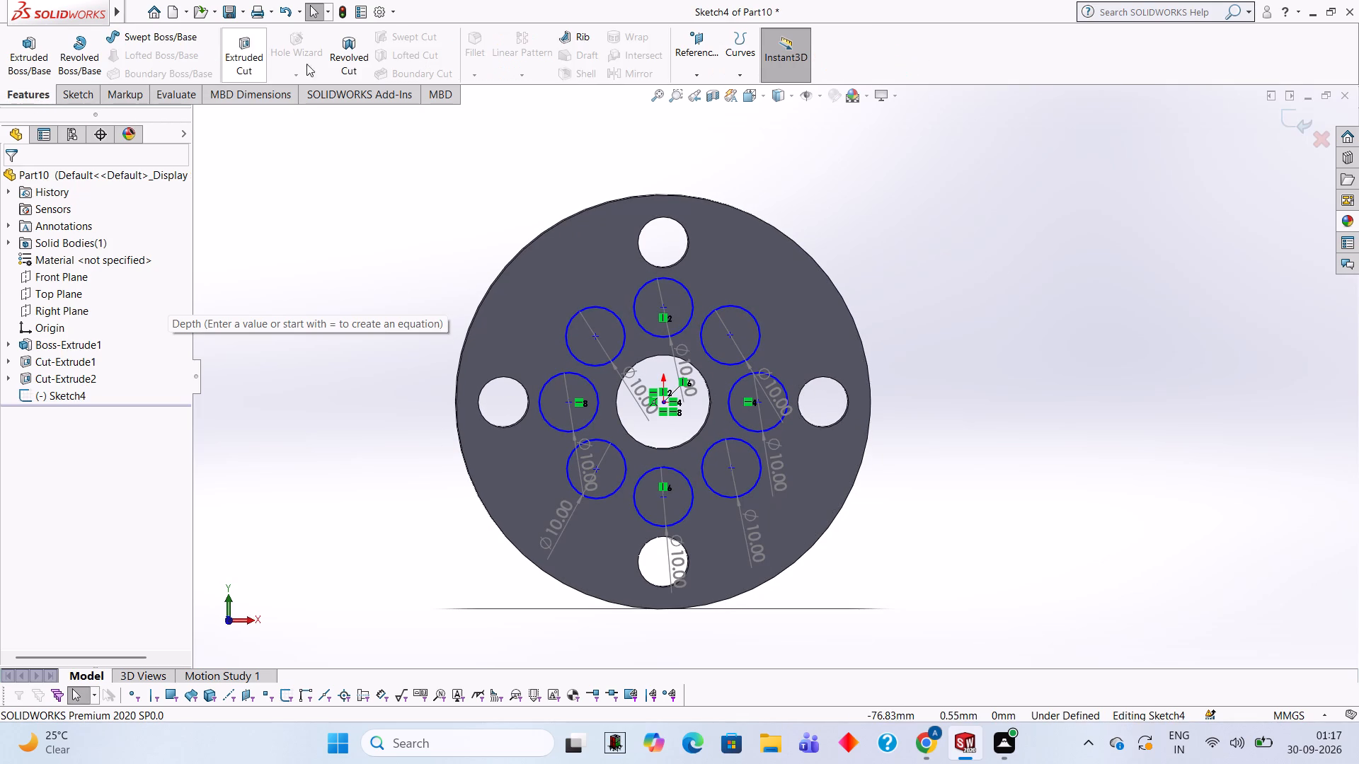
click(250, 48)
key(5)
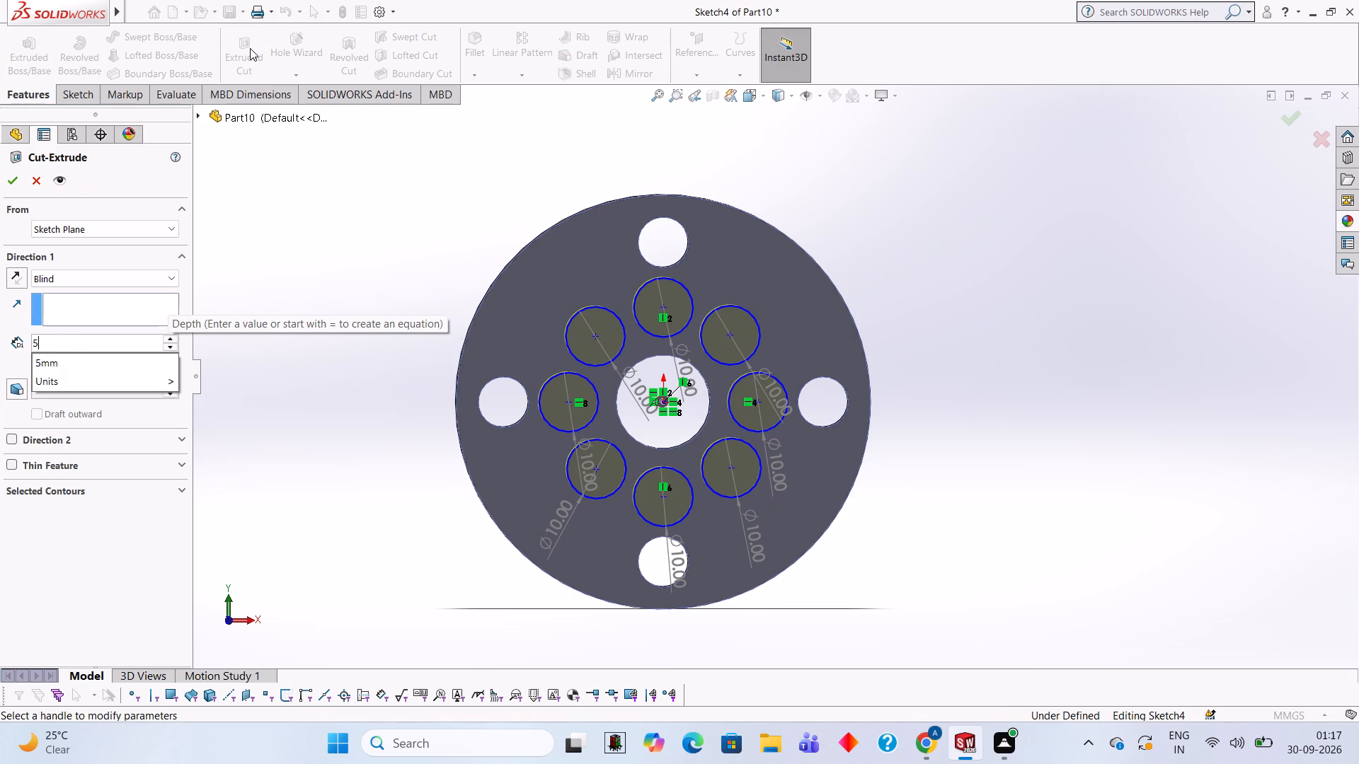
key(Return)
click(9, 183)
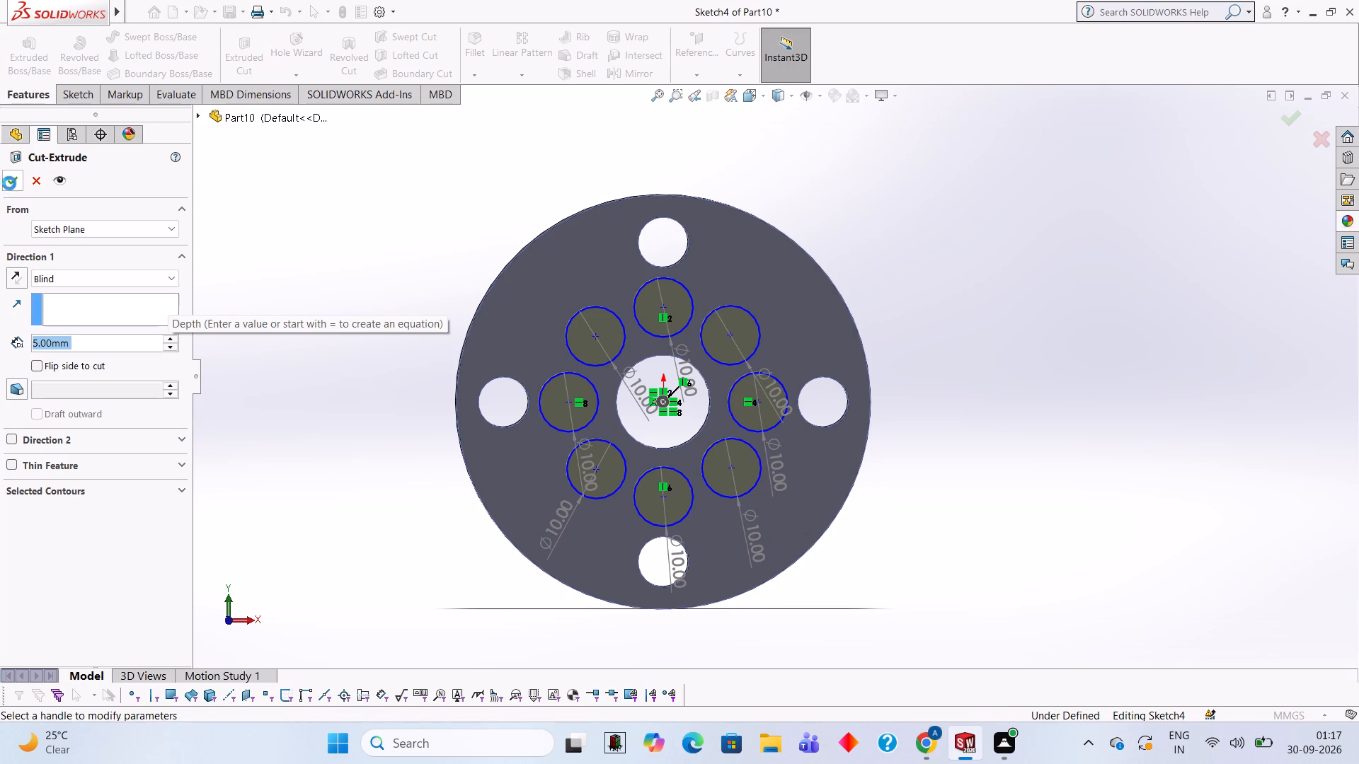
click(977, 260)
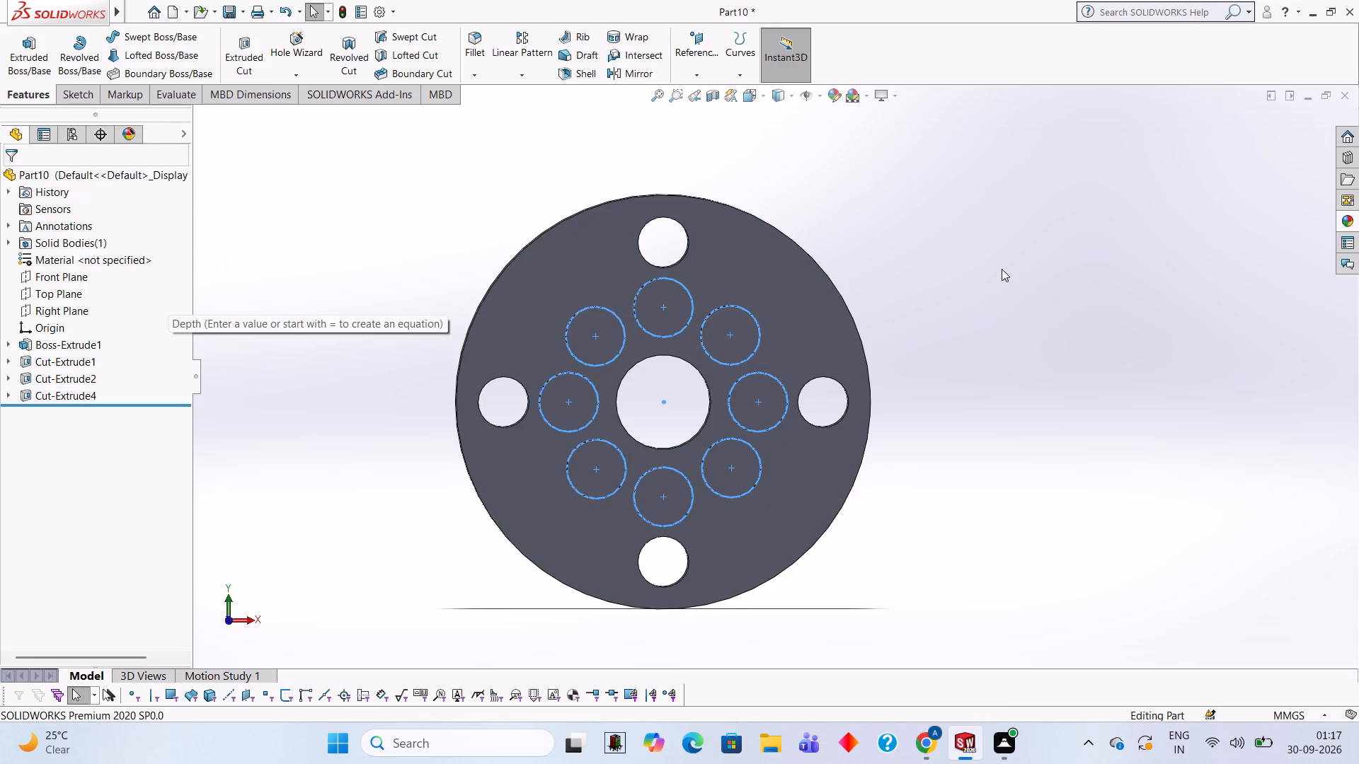
Start a new sketch on the floor of the top 10 mm pocket, viewed face-on.
middle_drag(1010, 284, 1045, 218)
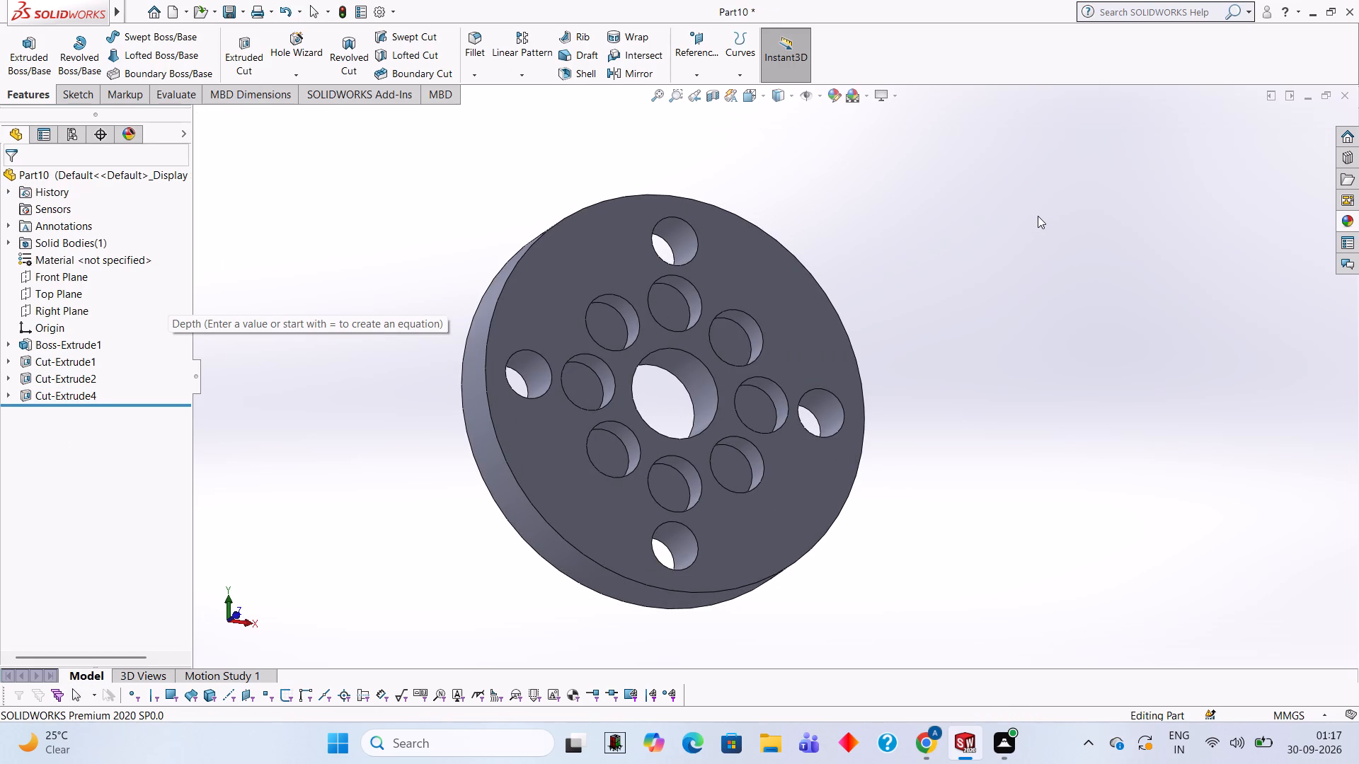
middle_drag(963, 226, 922, 282)
click(665, 303)
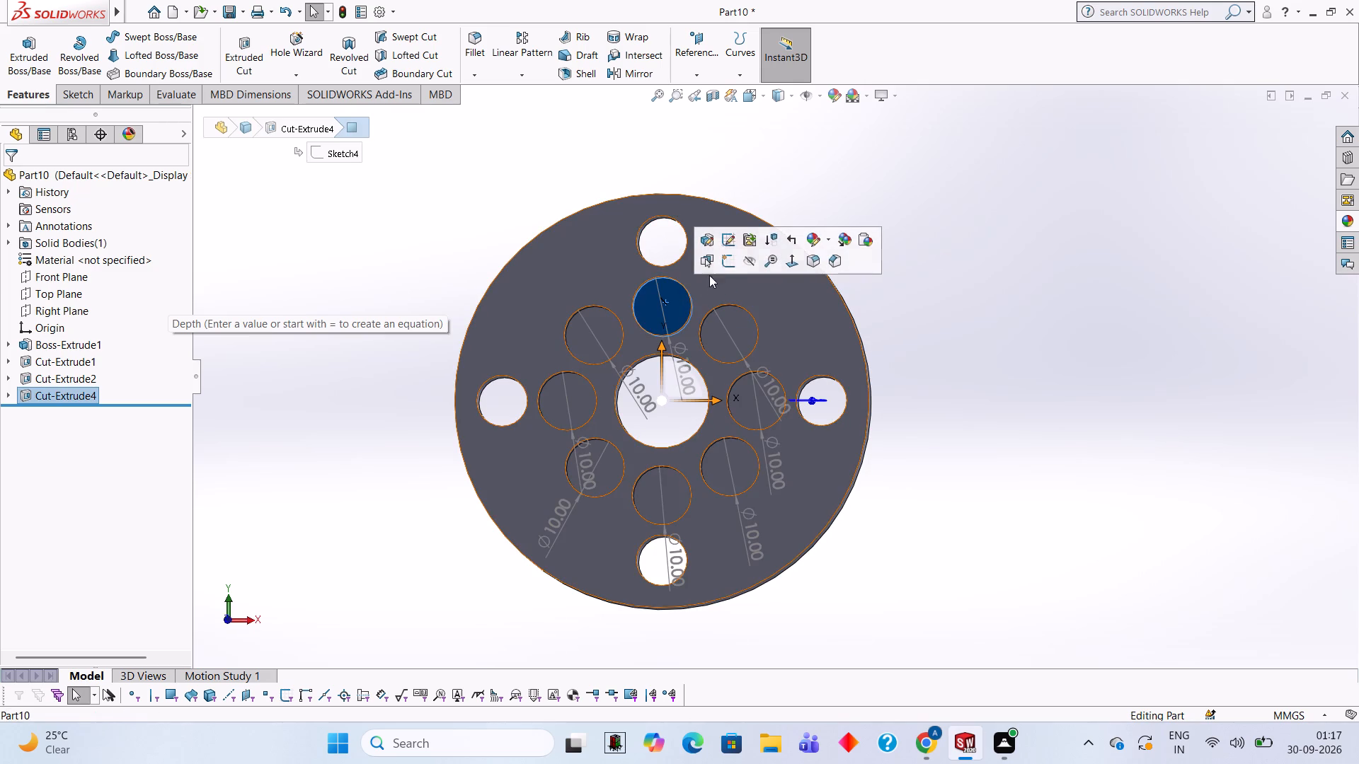
click(730, 260)
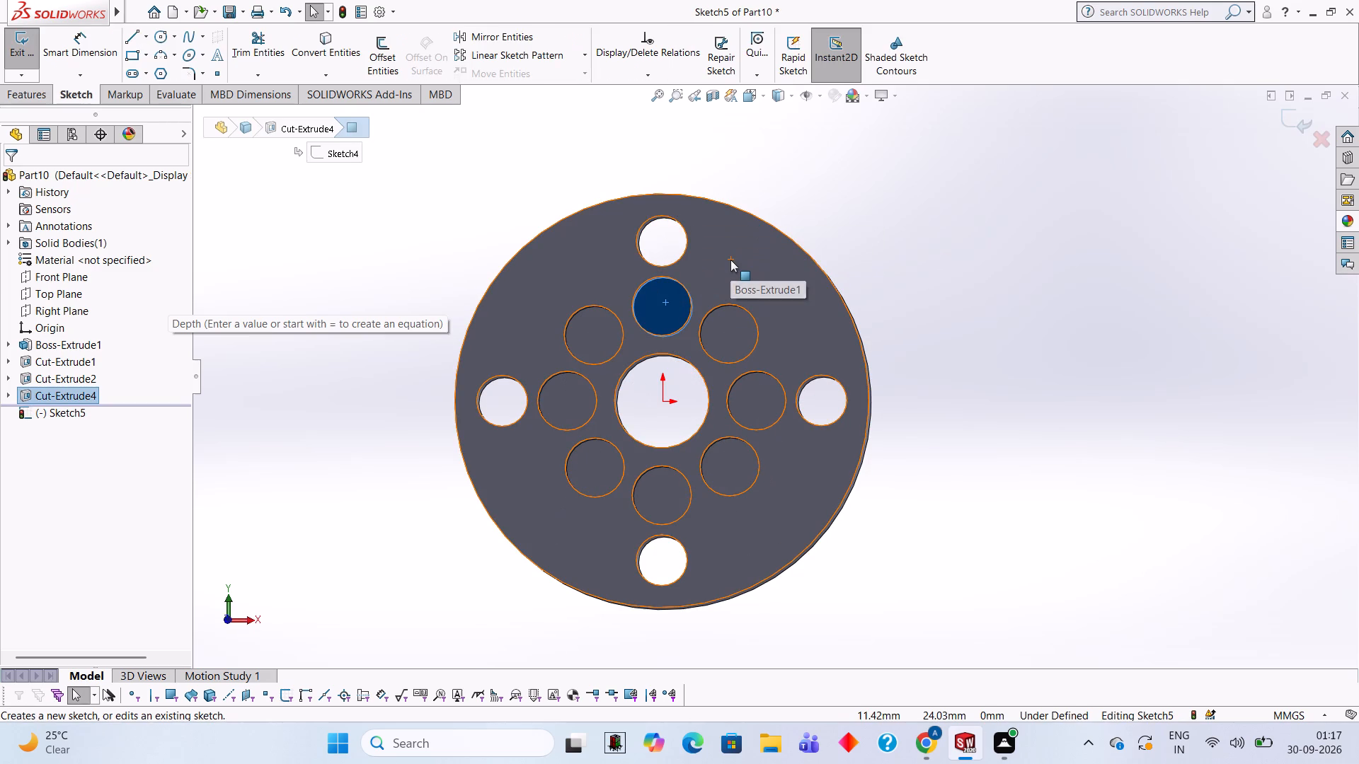
key(ctrl+8)
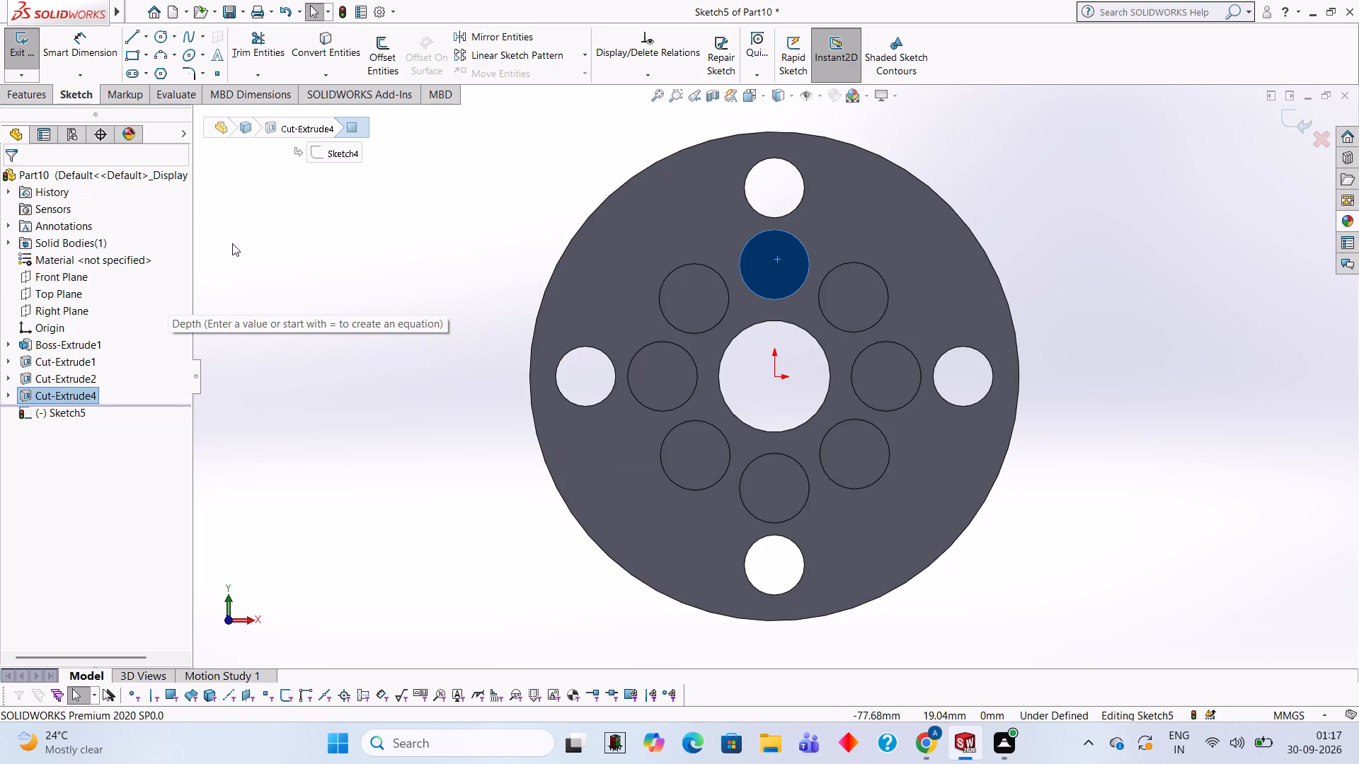
Draw 5 mm diameter circles at the centres of the top, upper-right and right 10 mm pockets.
click(159, 28)
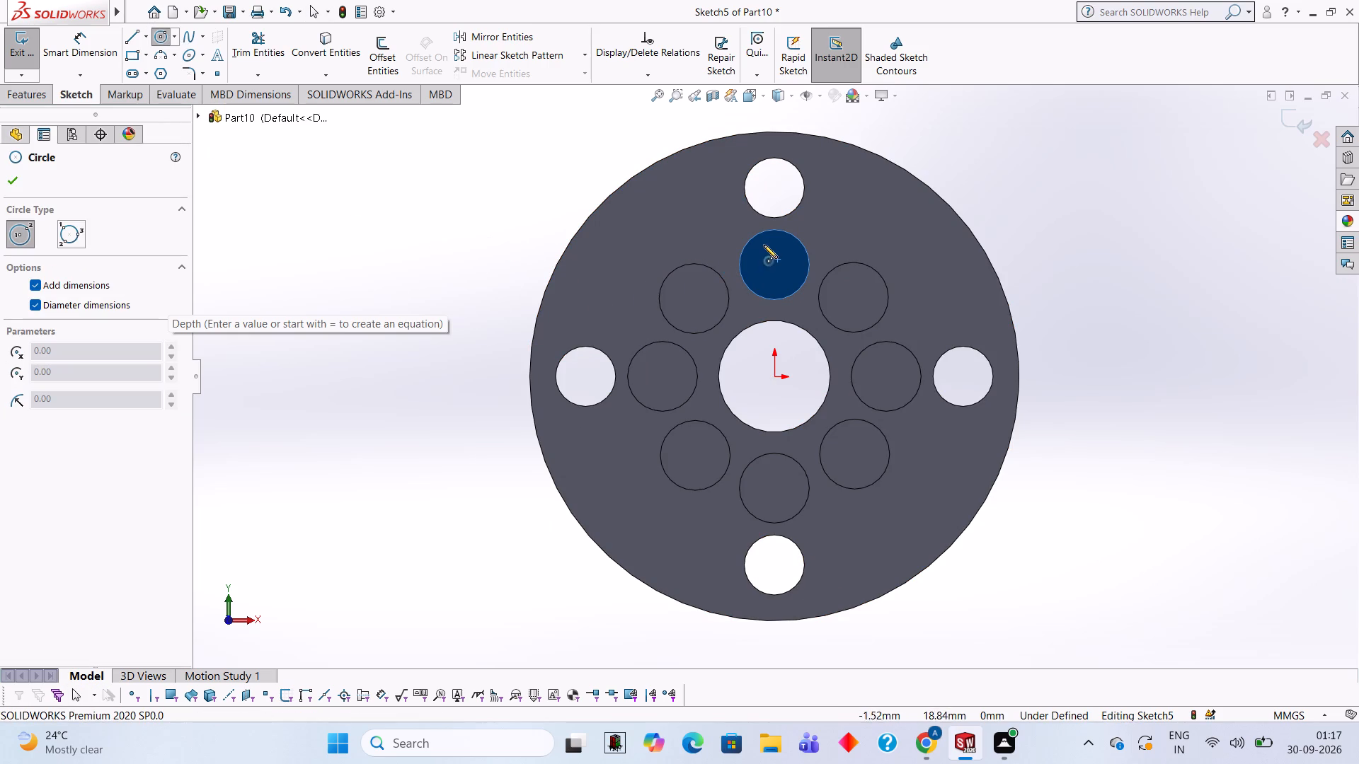
click(776, 264)
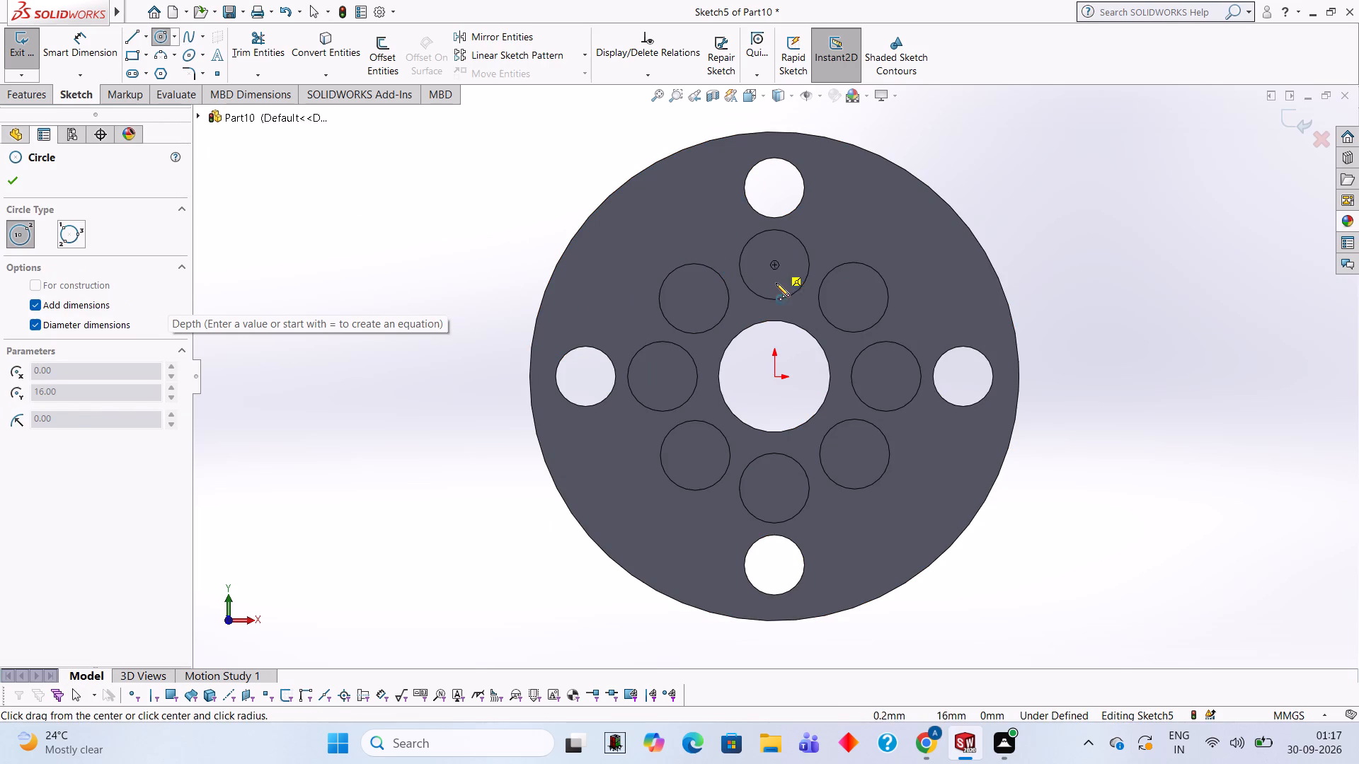
key(5)
key(Return)
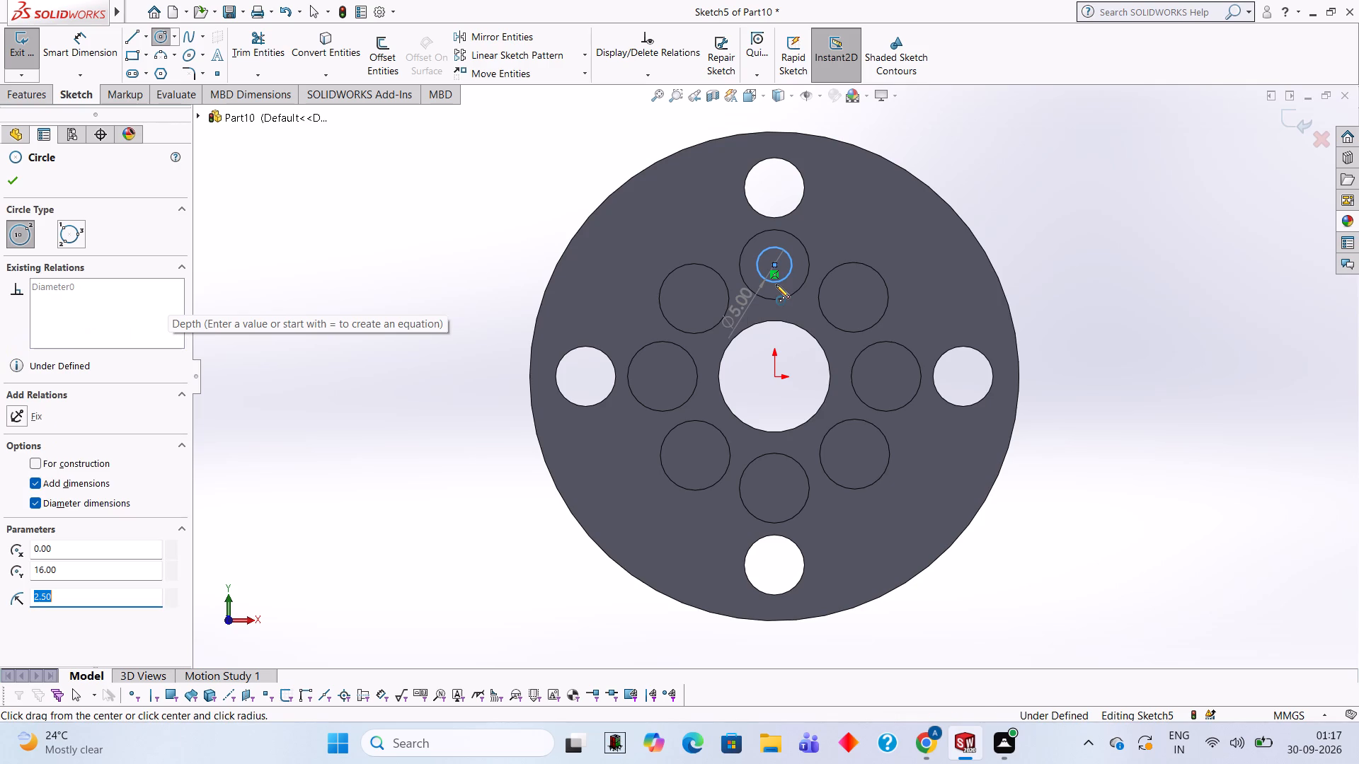
click(854, 299)
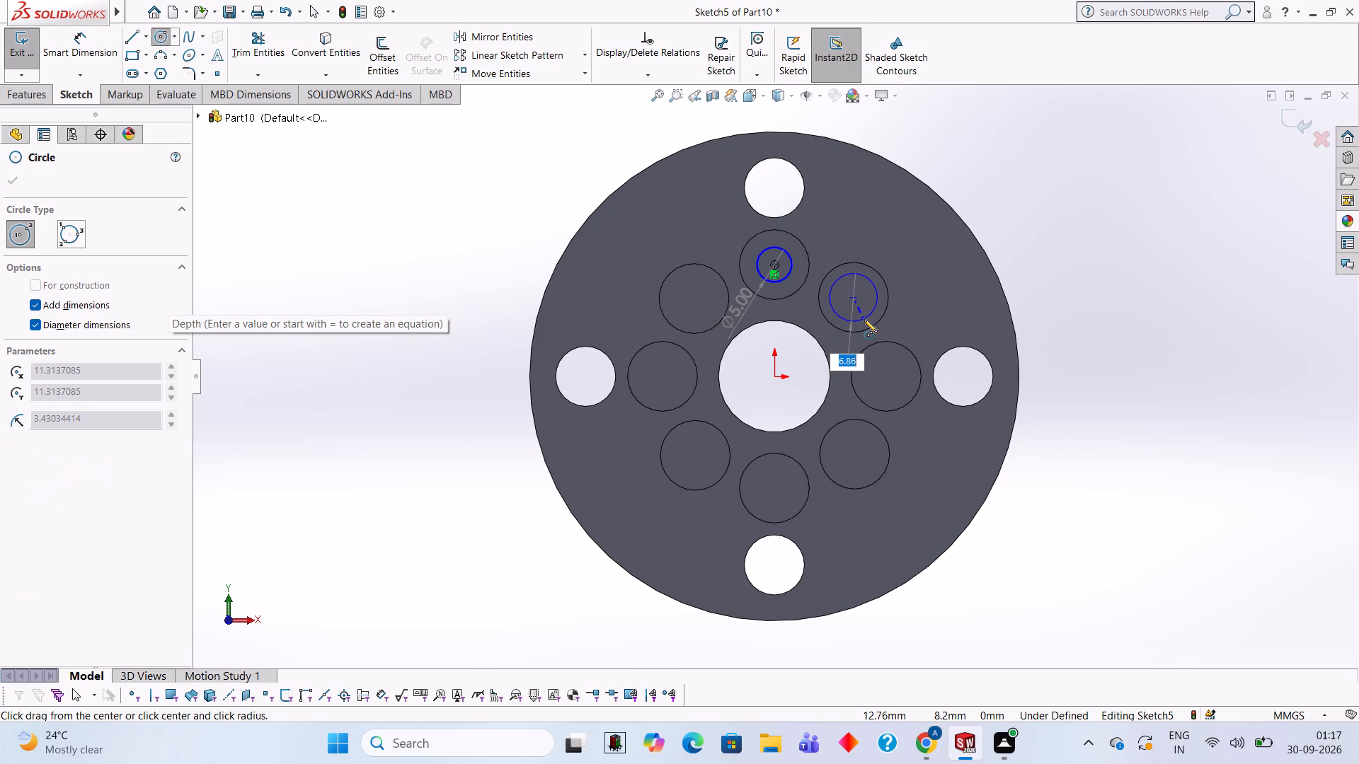
key(5)
key(Return)
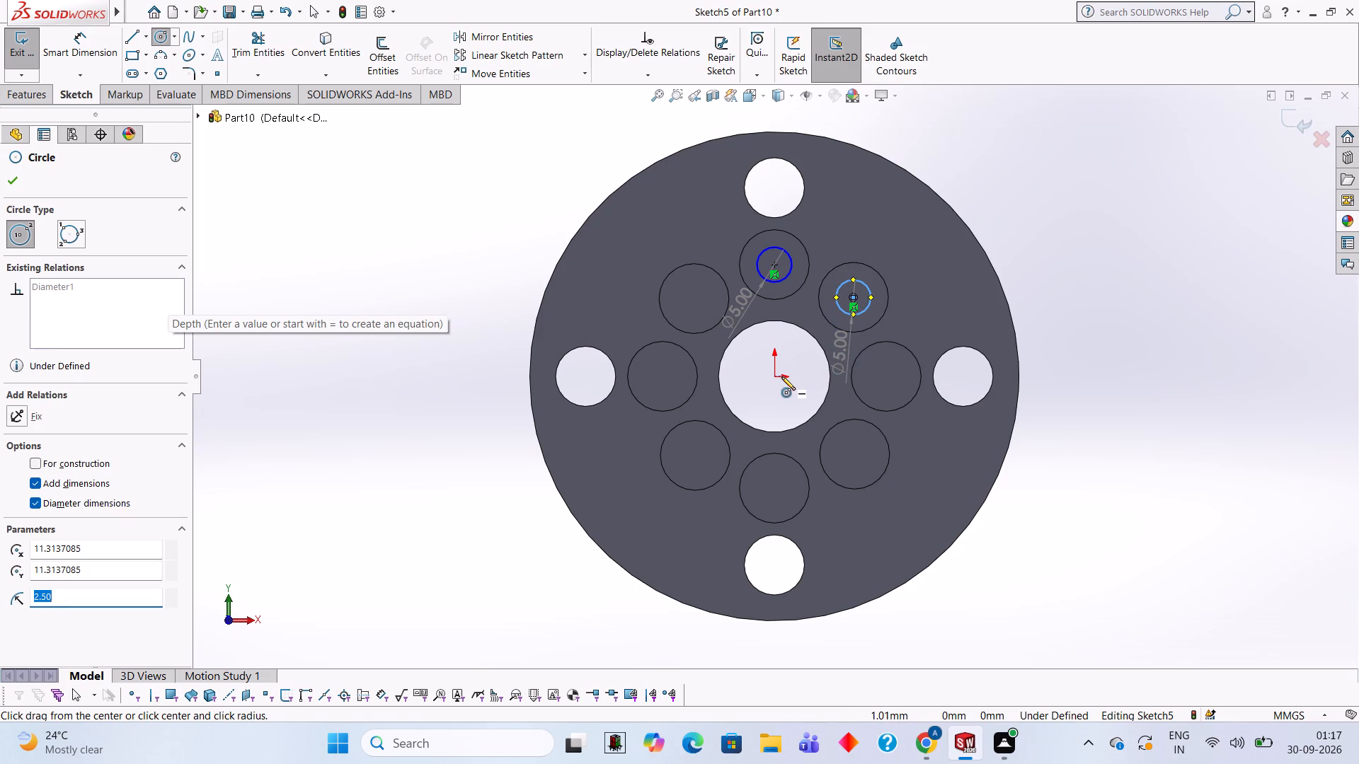
click(885, 376)
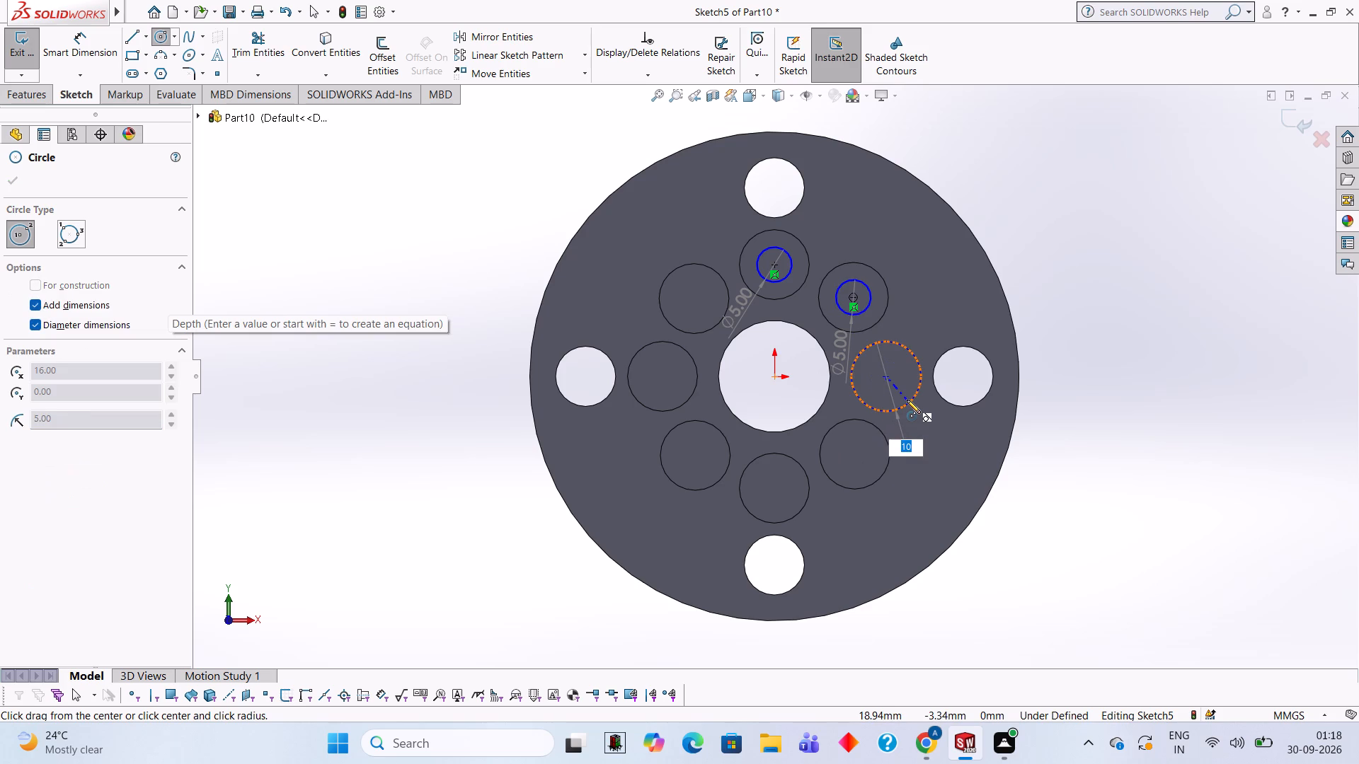
key(5)
key(Return)
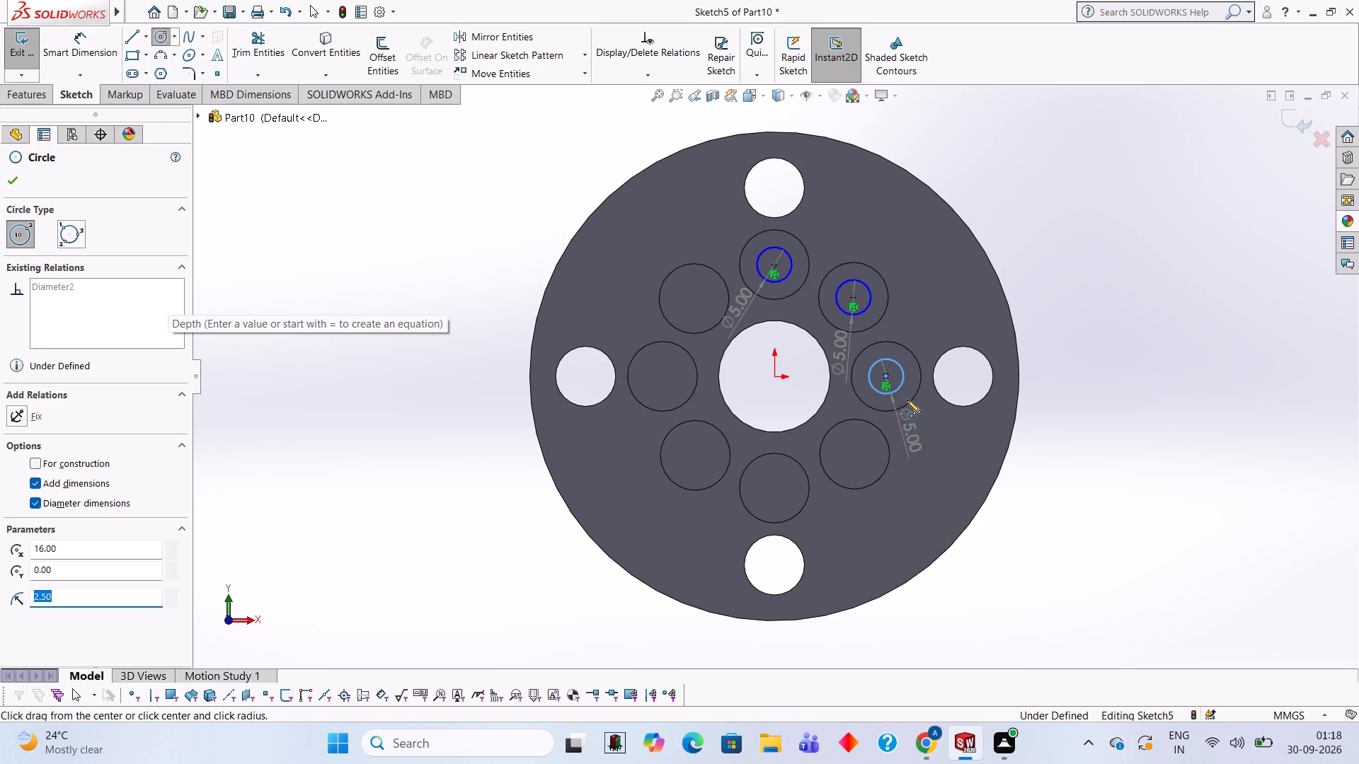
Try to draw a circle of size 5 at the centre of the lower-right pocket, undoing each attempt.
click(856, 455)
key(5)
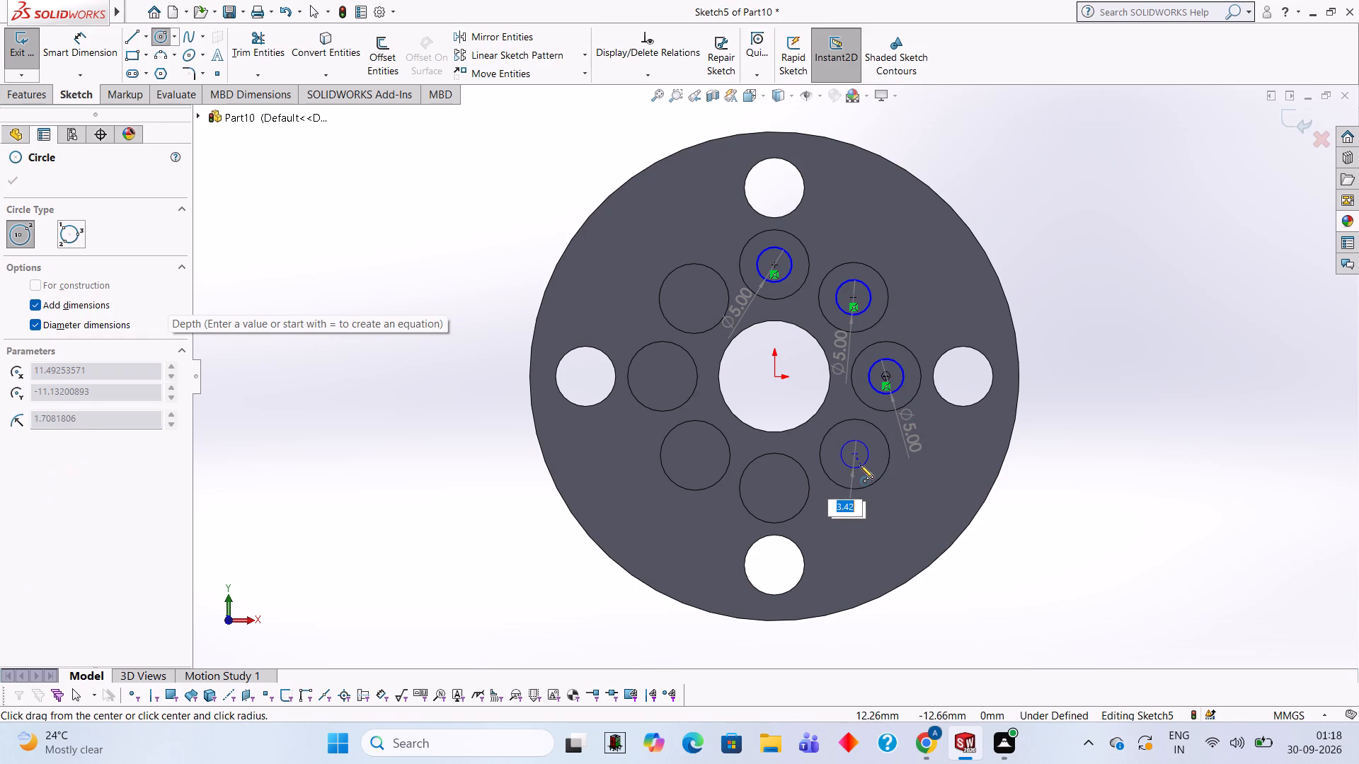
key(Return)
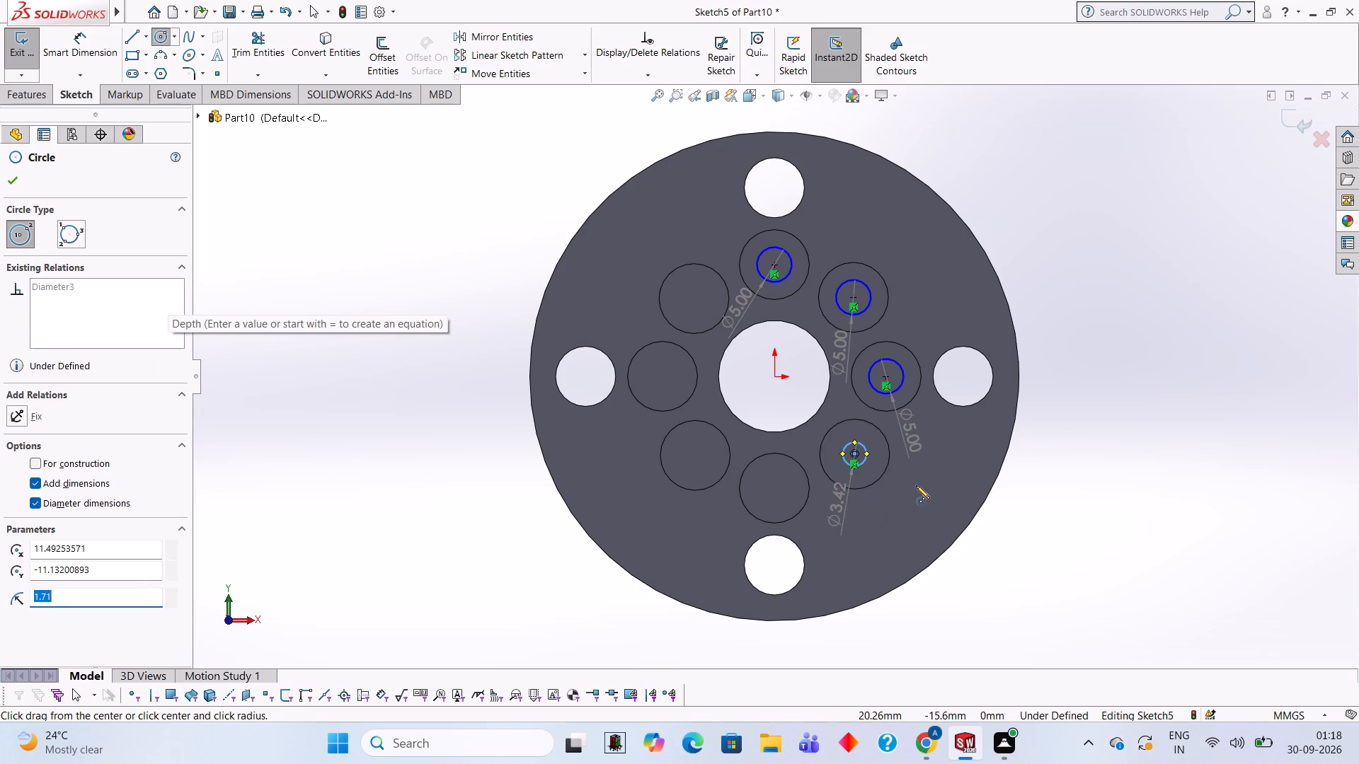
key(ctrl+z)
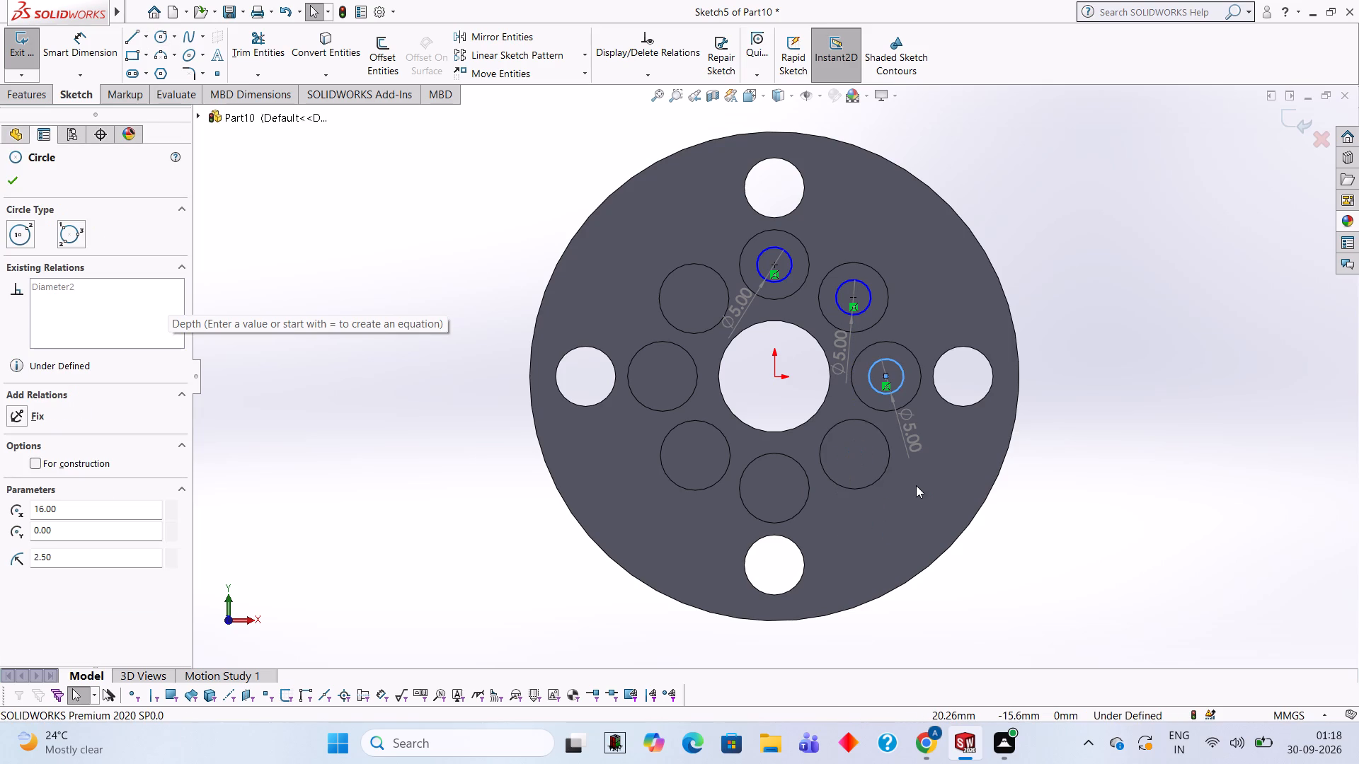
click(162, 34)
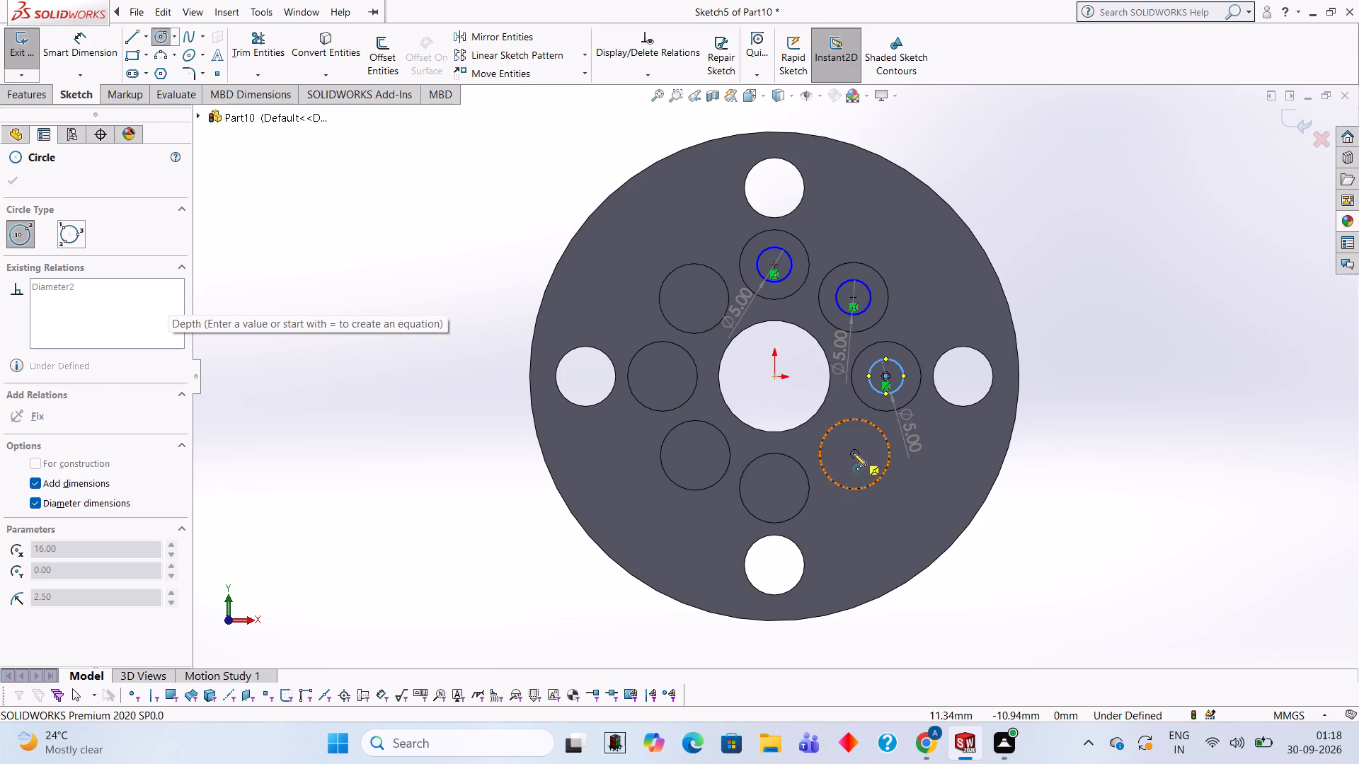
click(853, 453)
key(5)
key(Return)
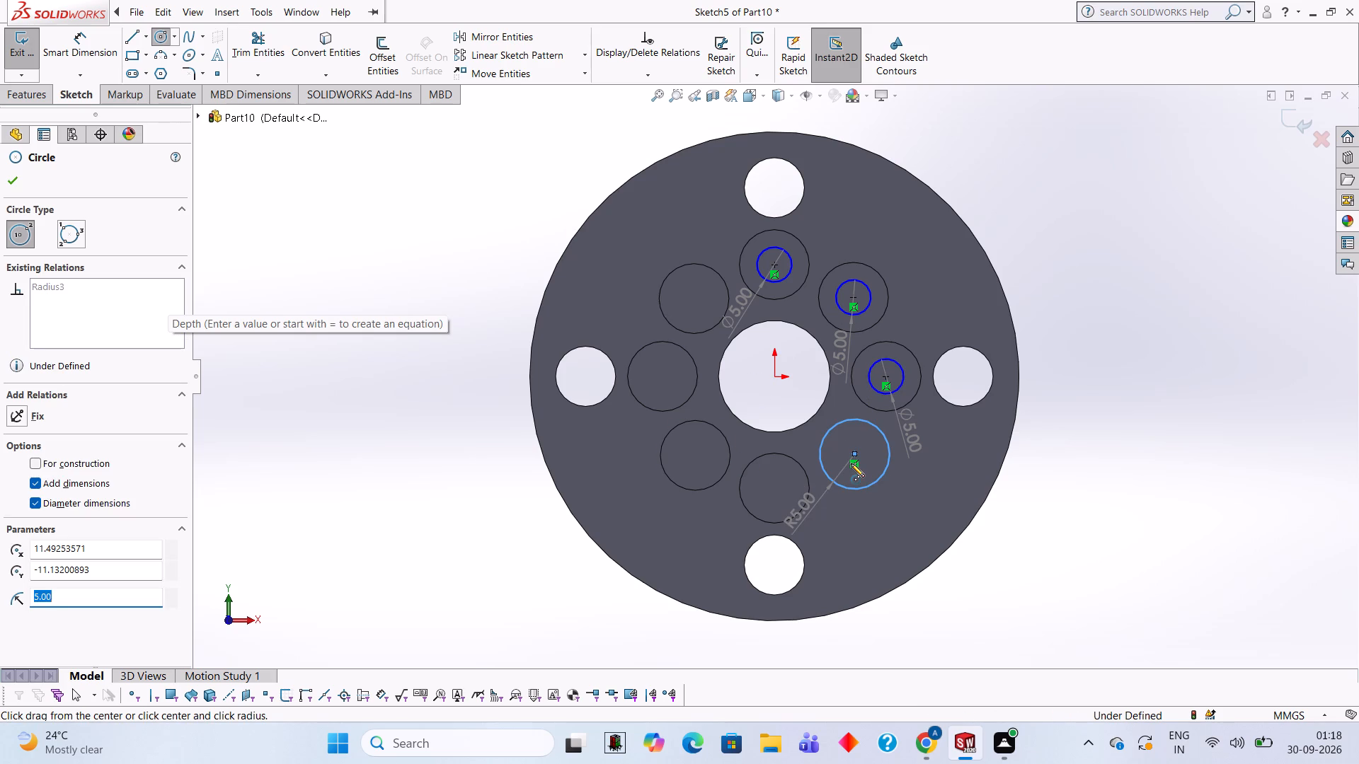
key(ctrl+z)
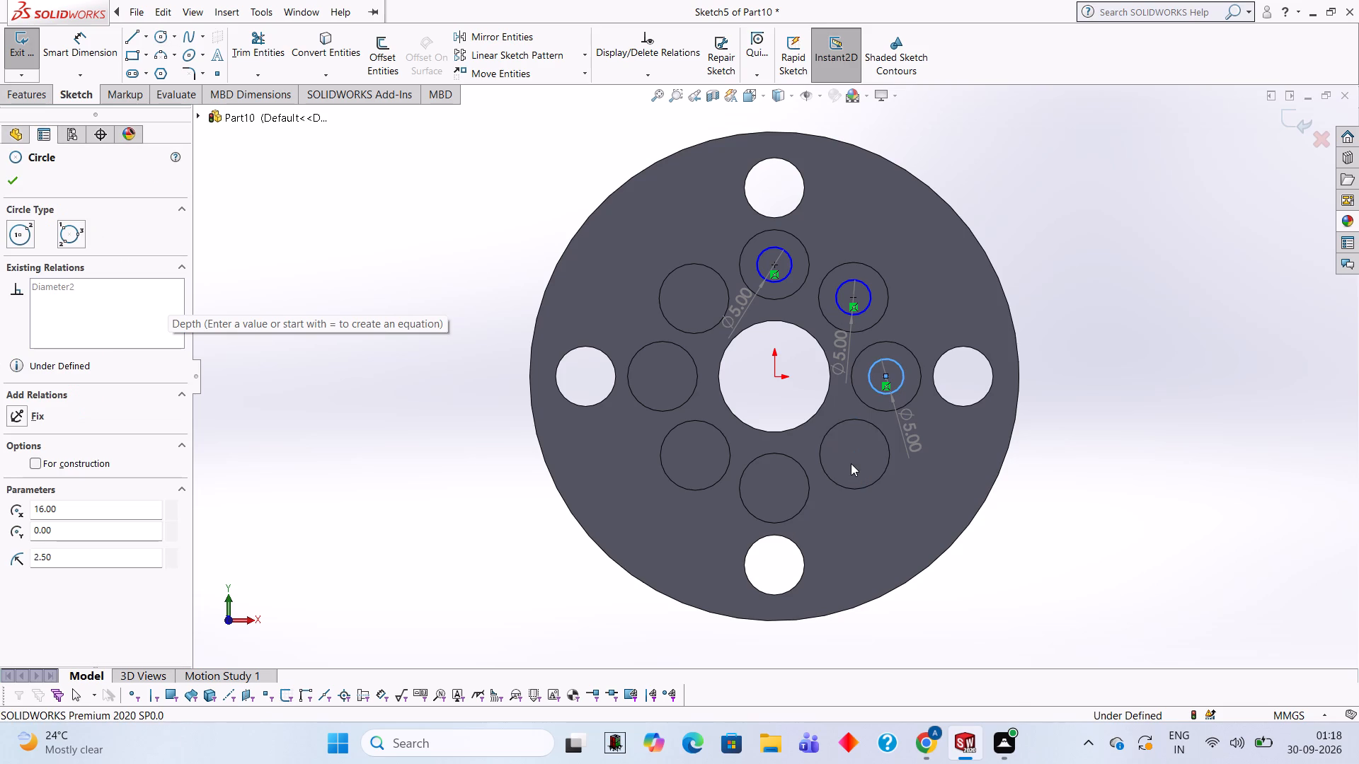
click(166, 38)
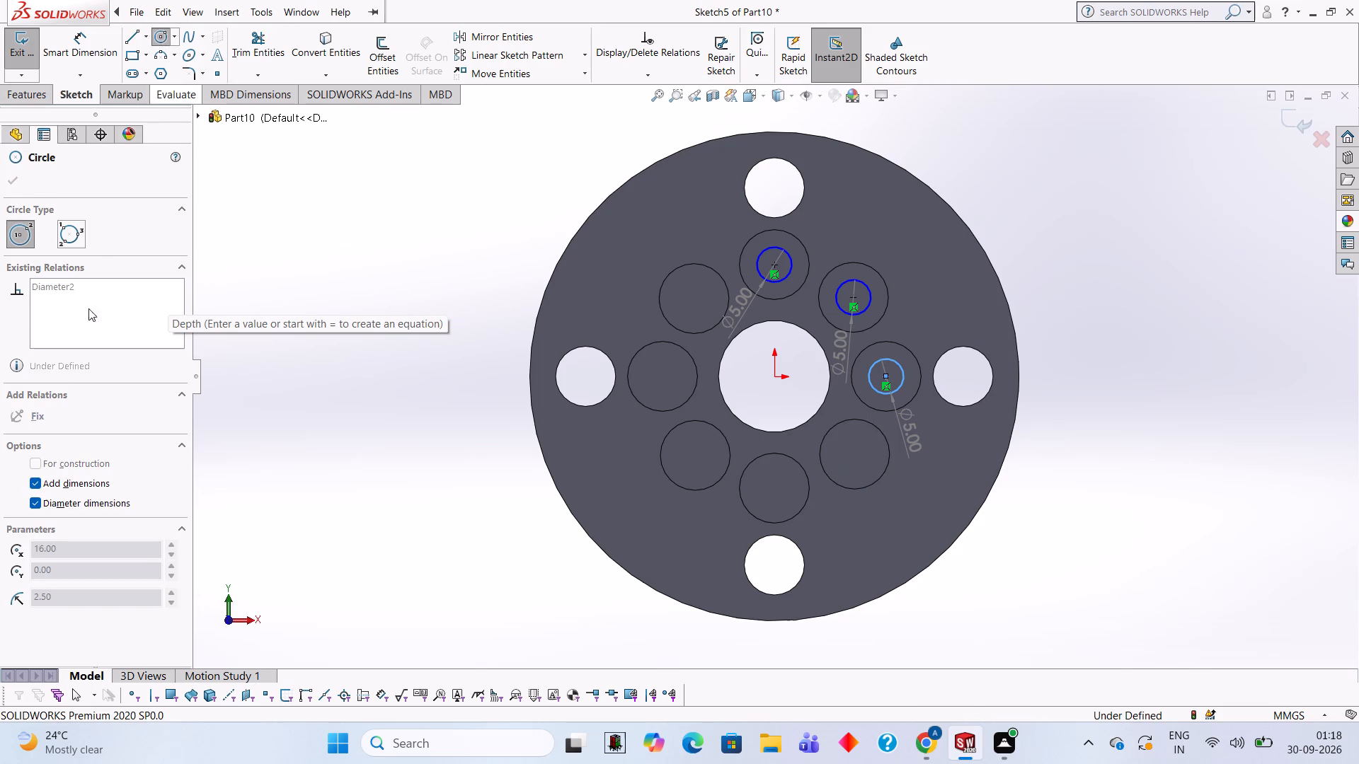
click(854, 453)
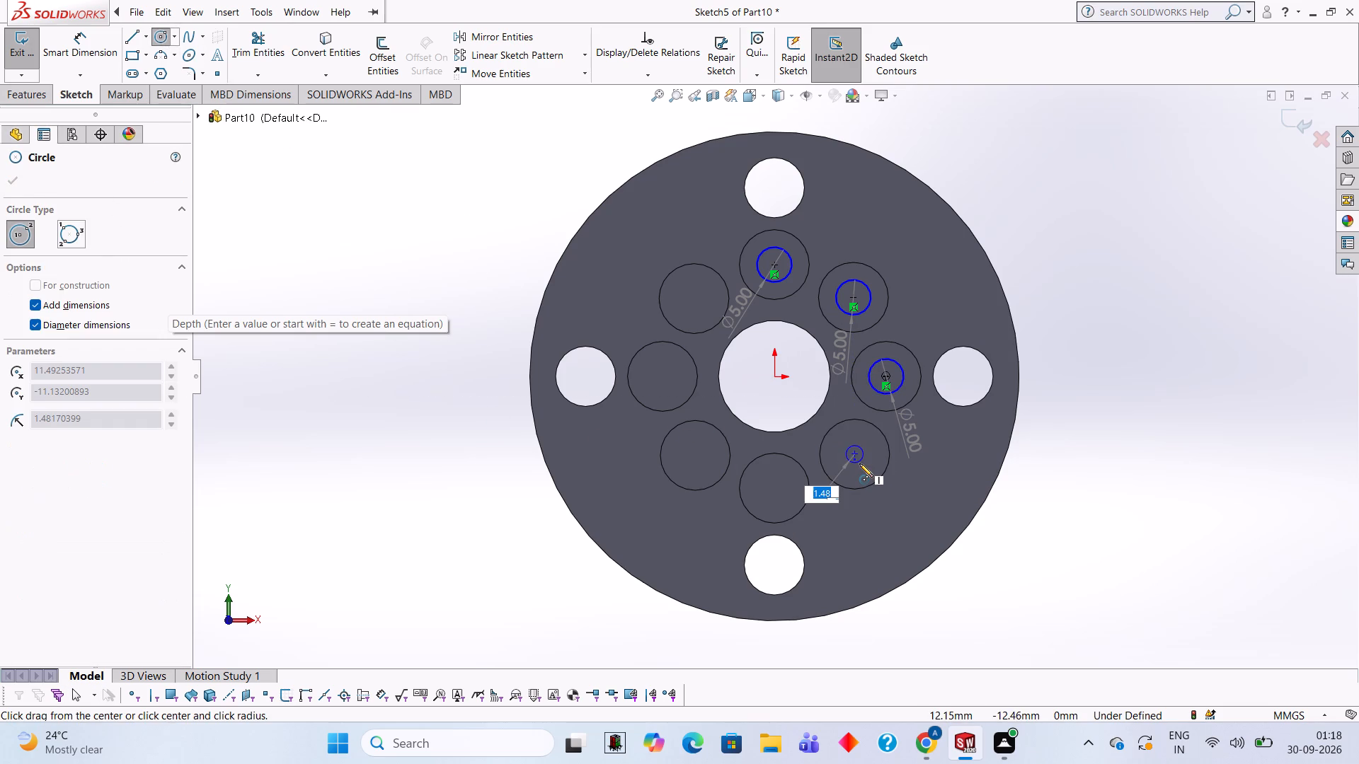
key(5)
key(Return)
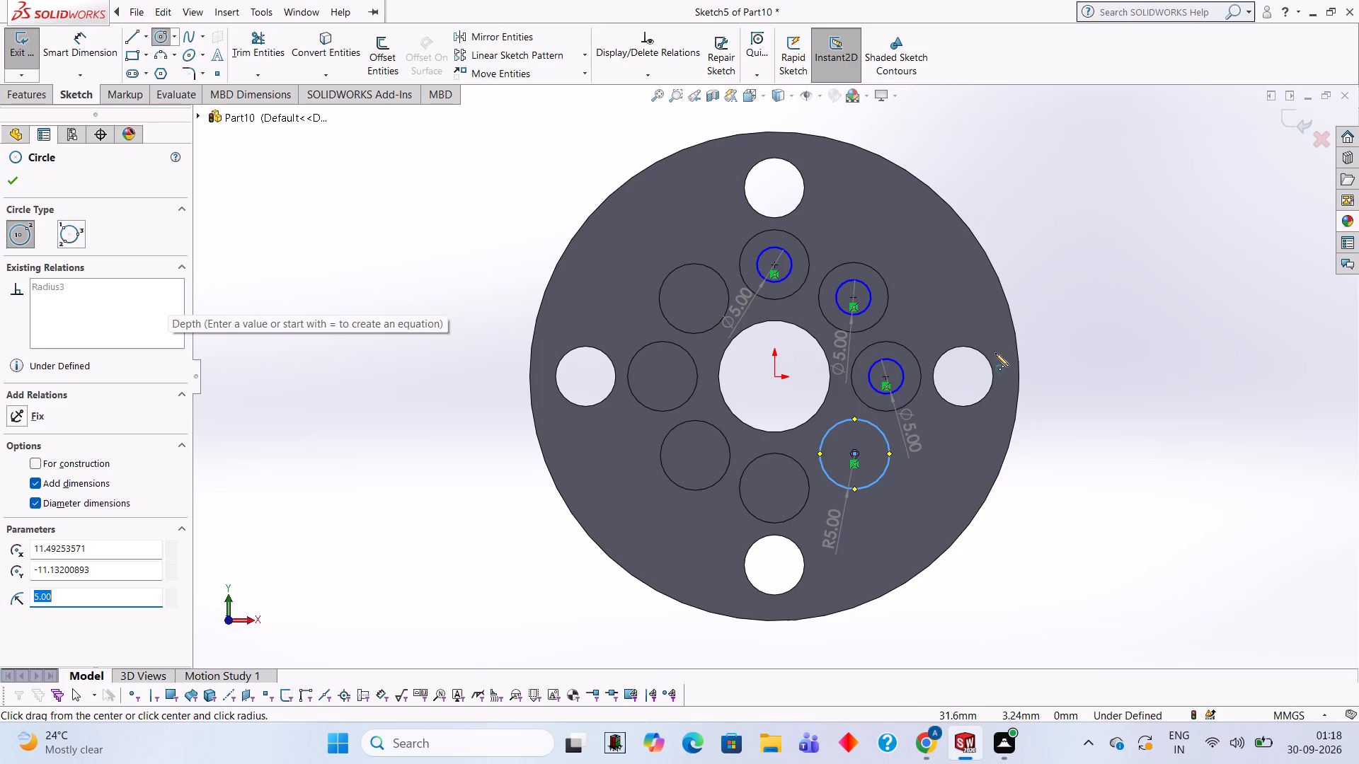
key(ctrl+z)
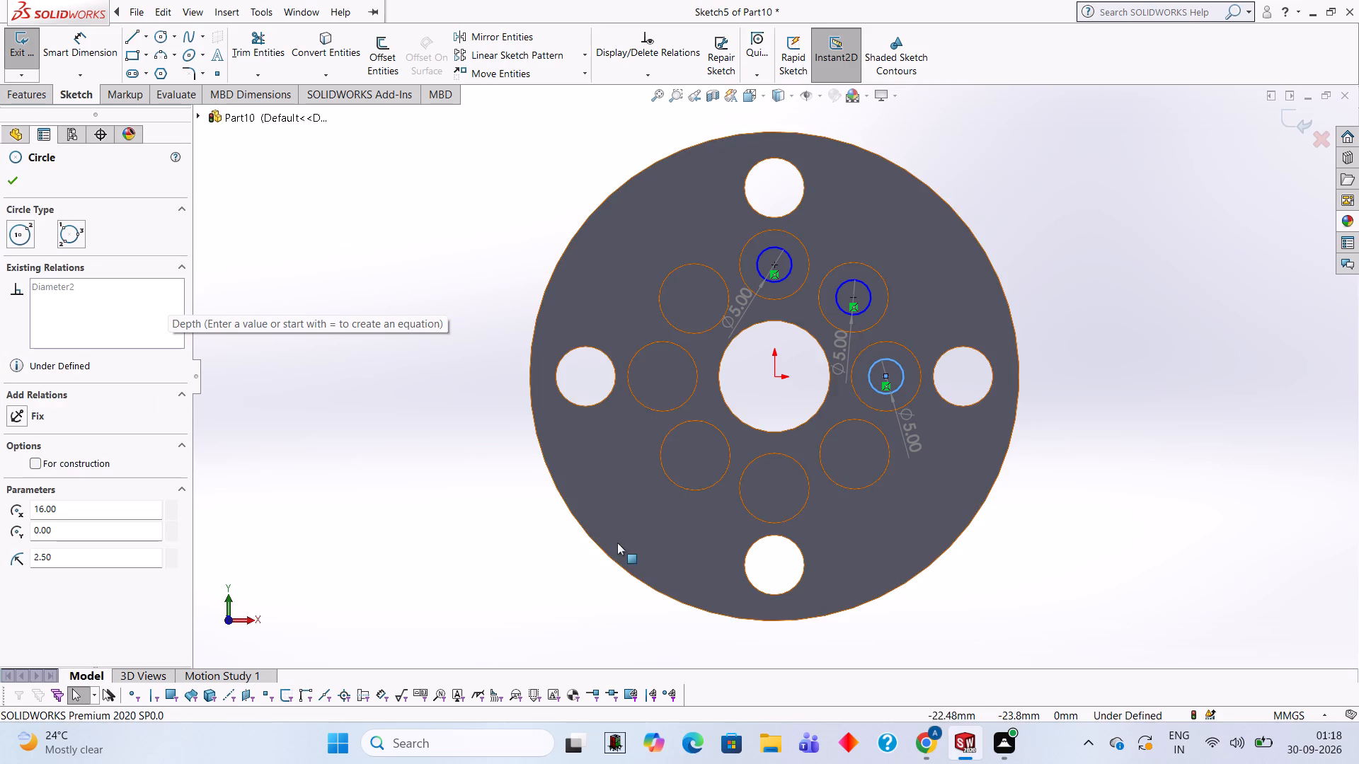
Draw circles of 2.5 mm radius at the centres of the lower-right and bottom 10 mm pockets.
click(163, 35)
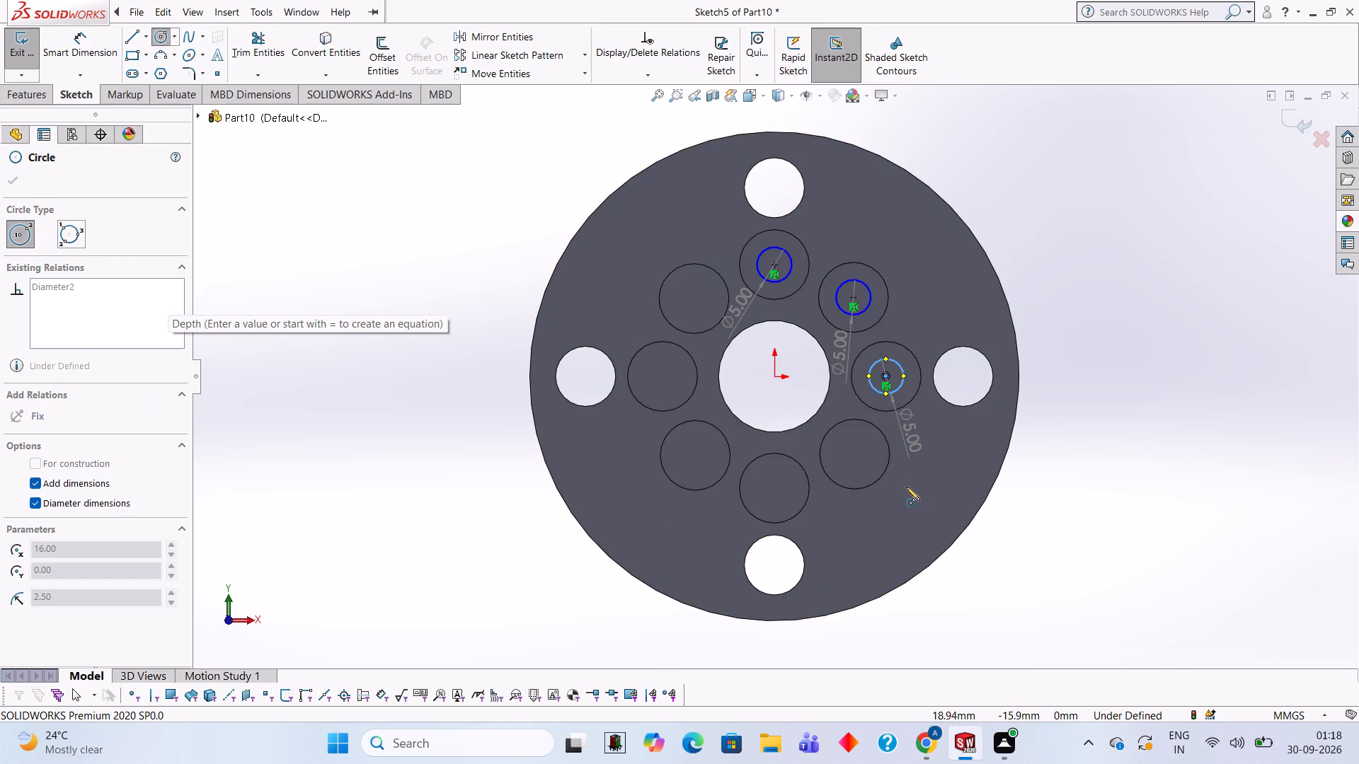
click(853, 453)
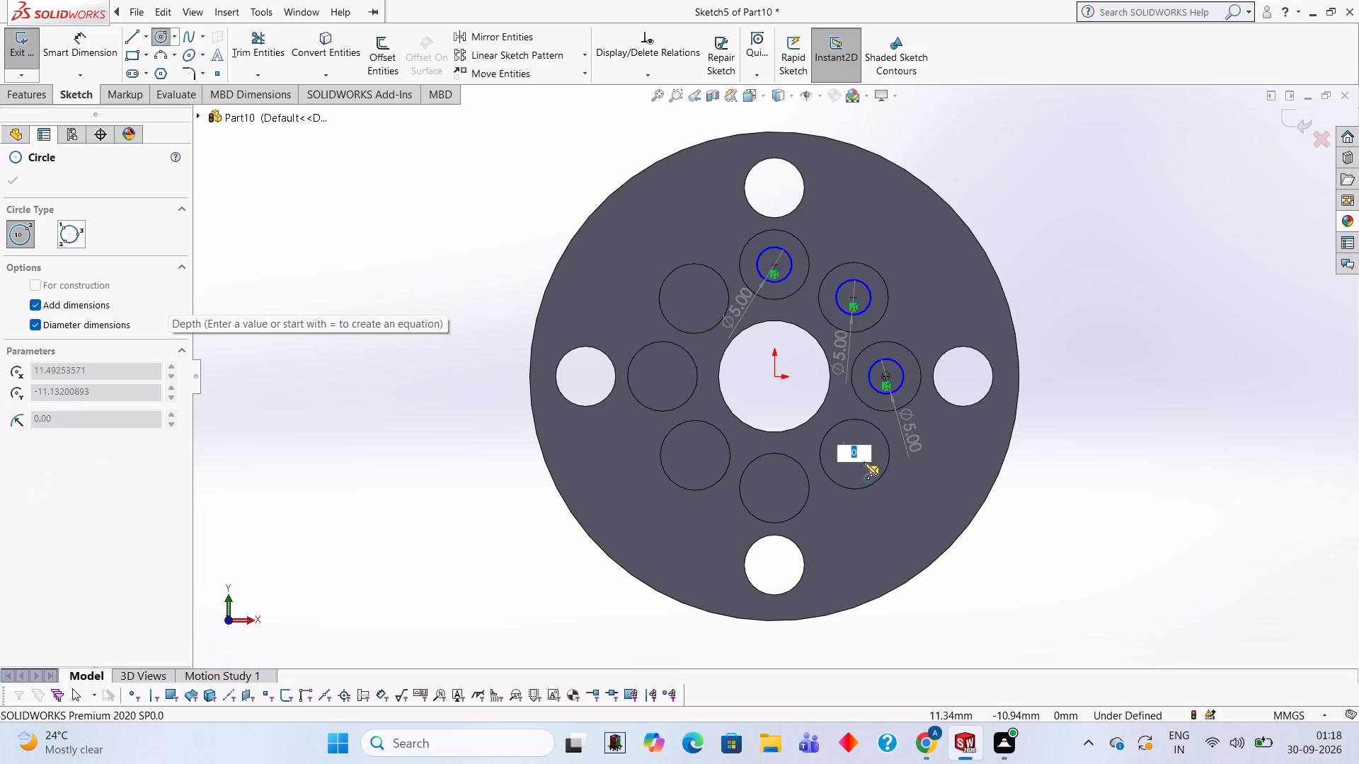
text(2.5)
key(Return)
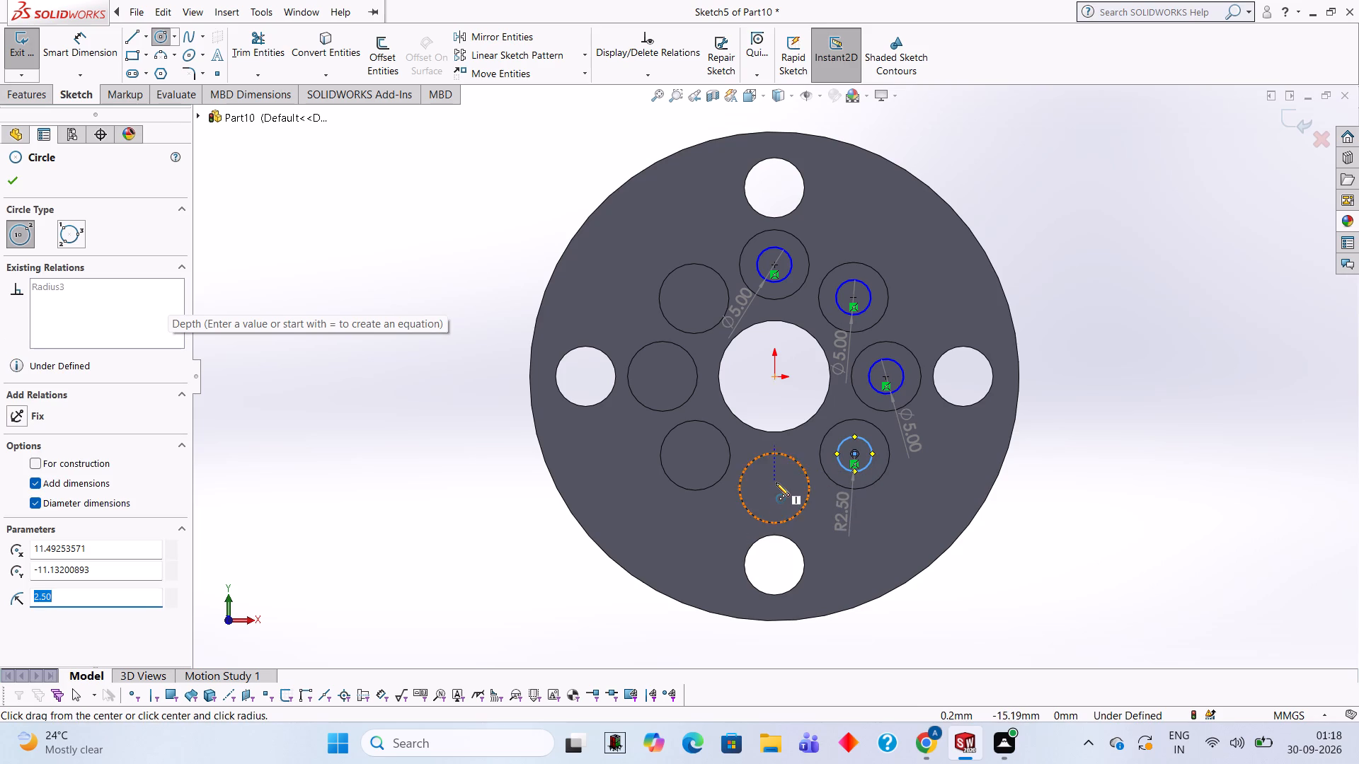
click(776, 488)
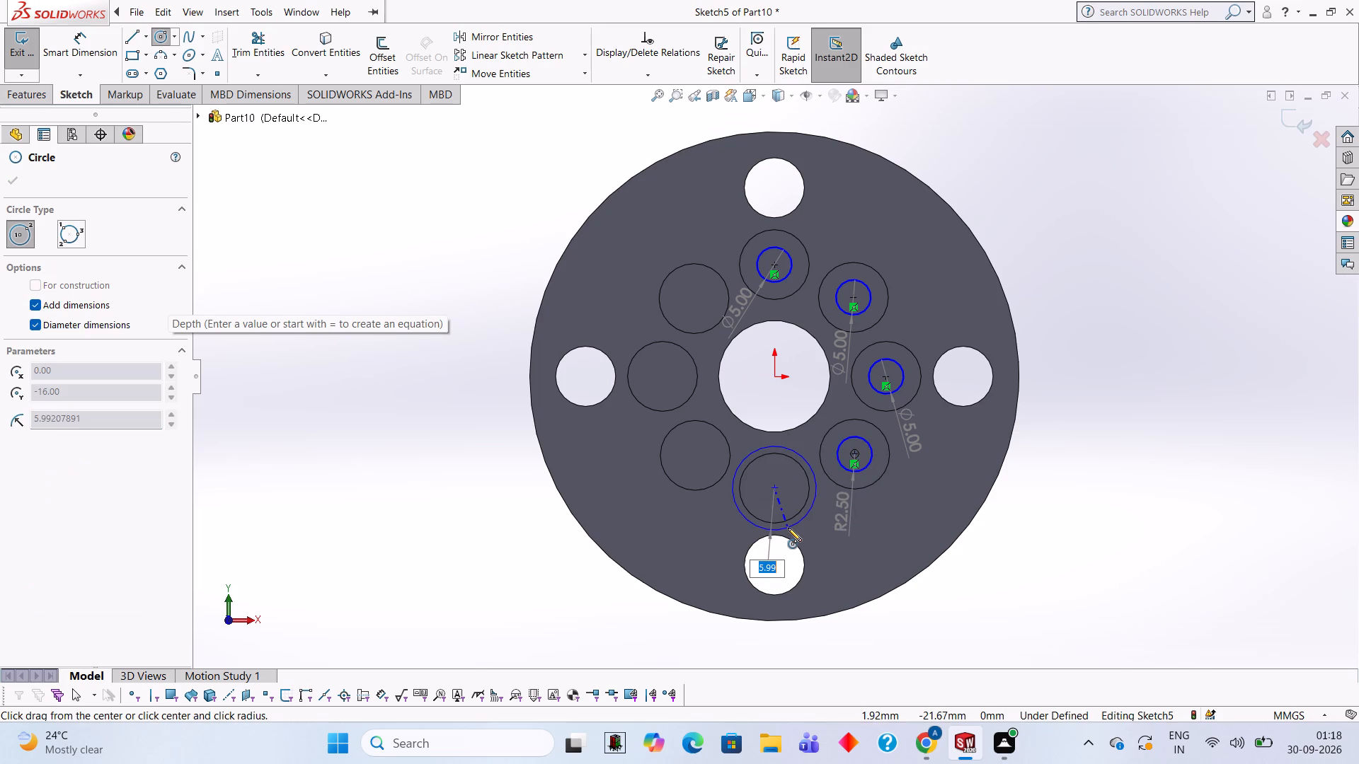
text(2.5)
key(Return)
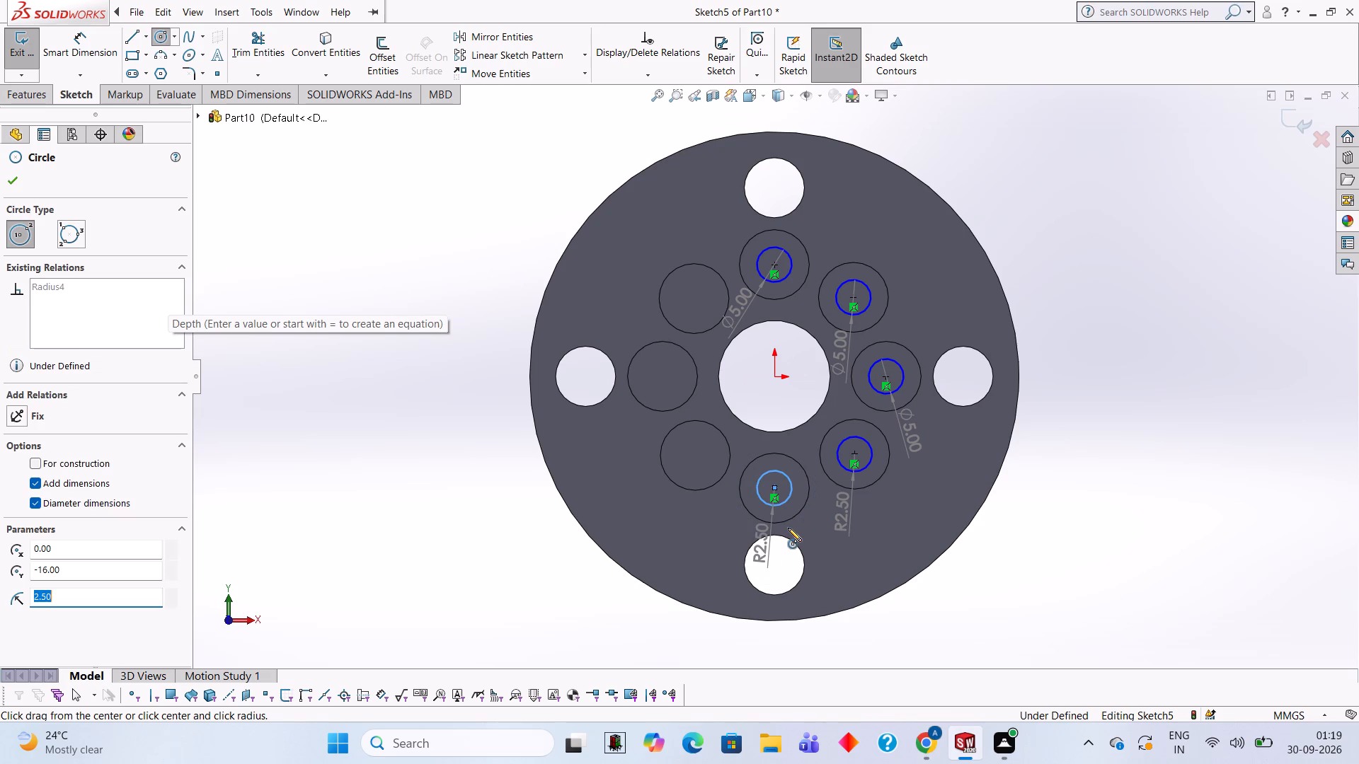
Draw circles of 2.5 mm radius at the centres of the lower-left, left and upper-left 10 mm pockets.
click(694, 454)
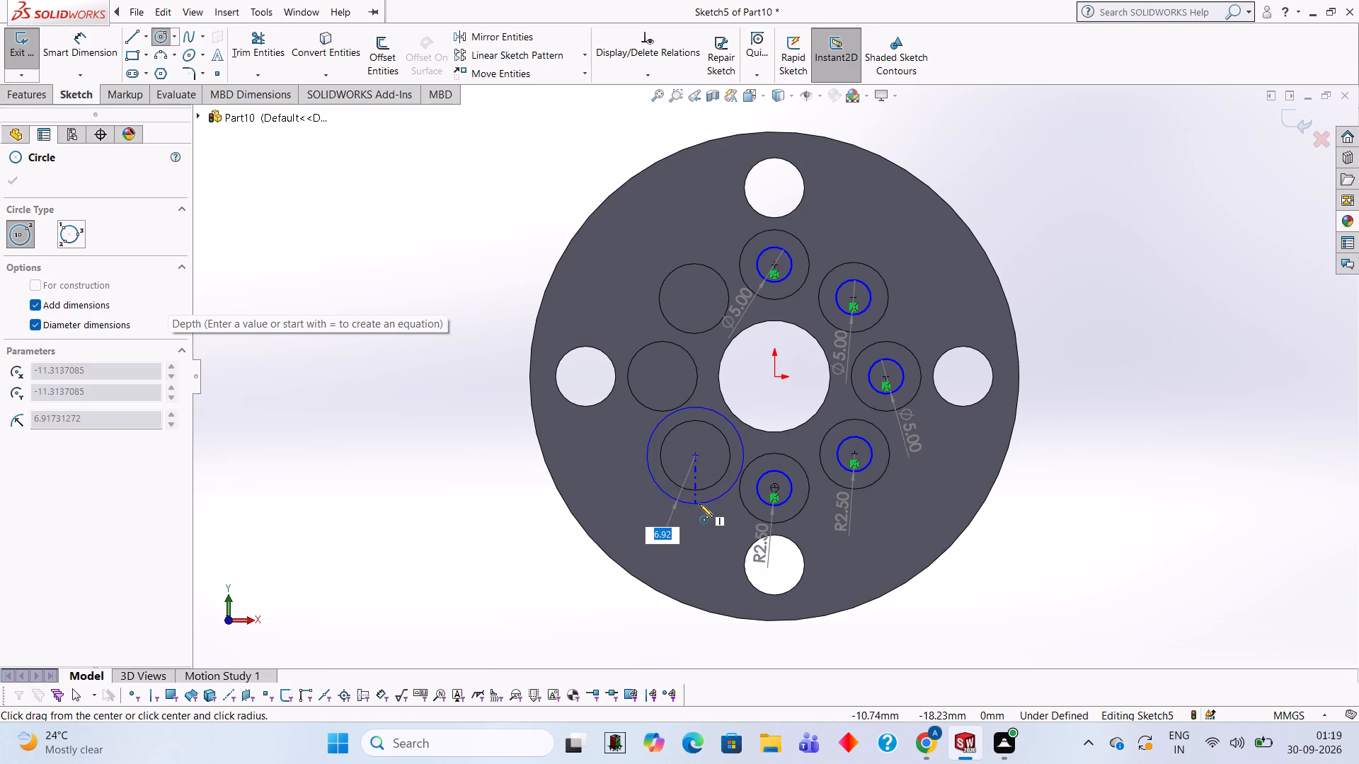
text(2.5)
key(Return)
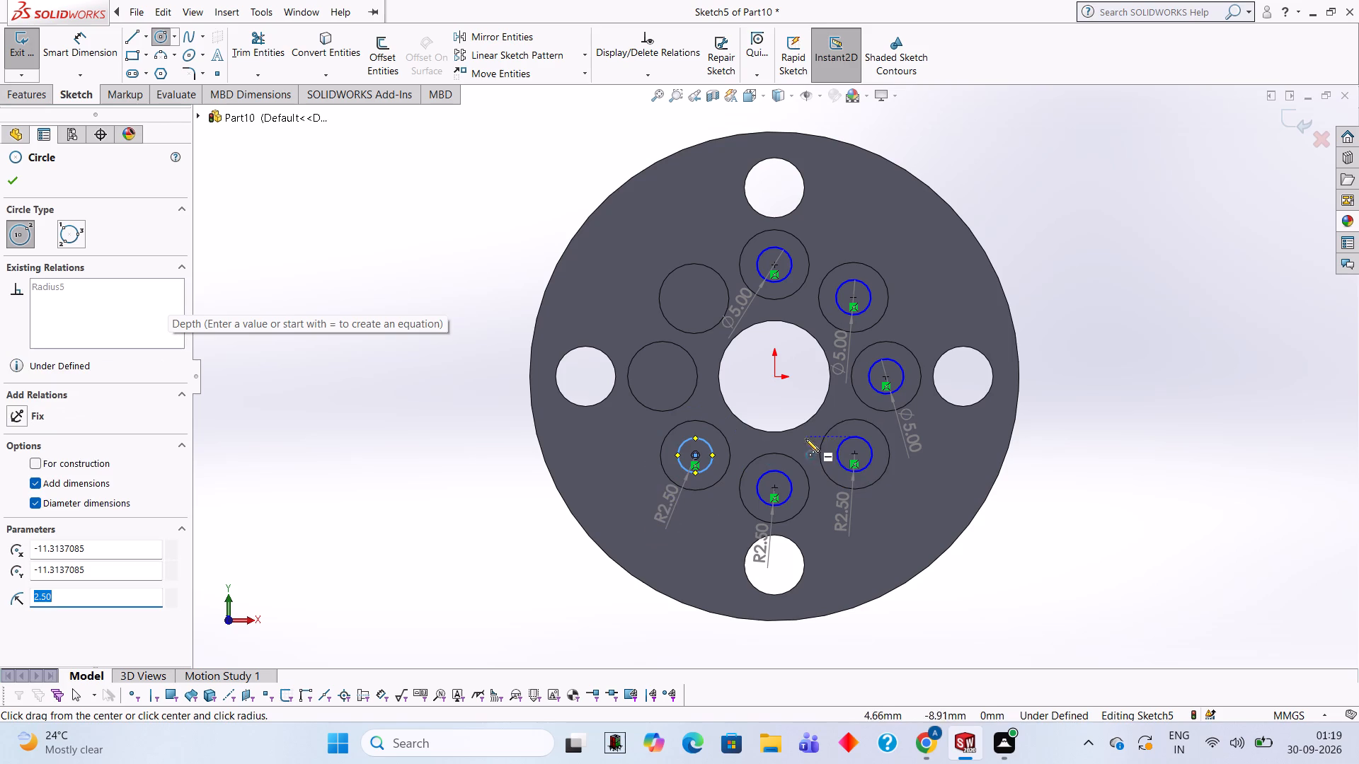
click(661, 376)
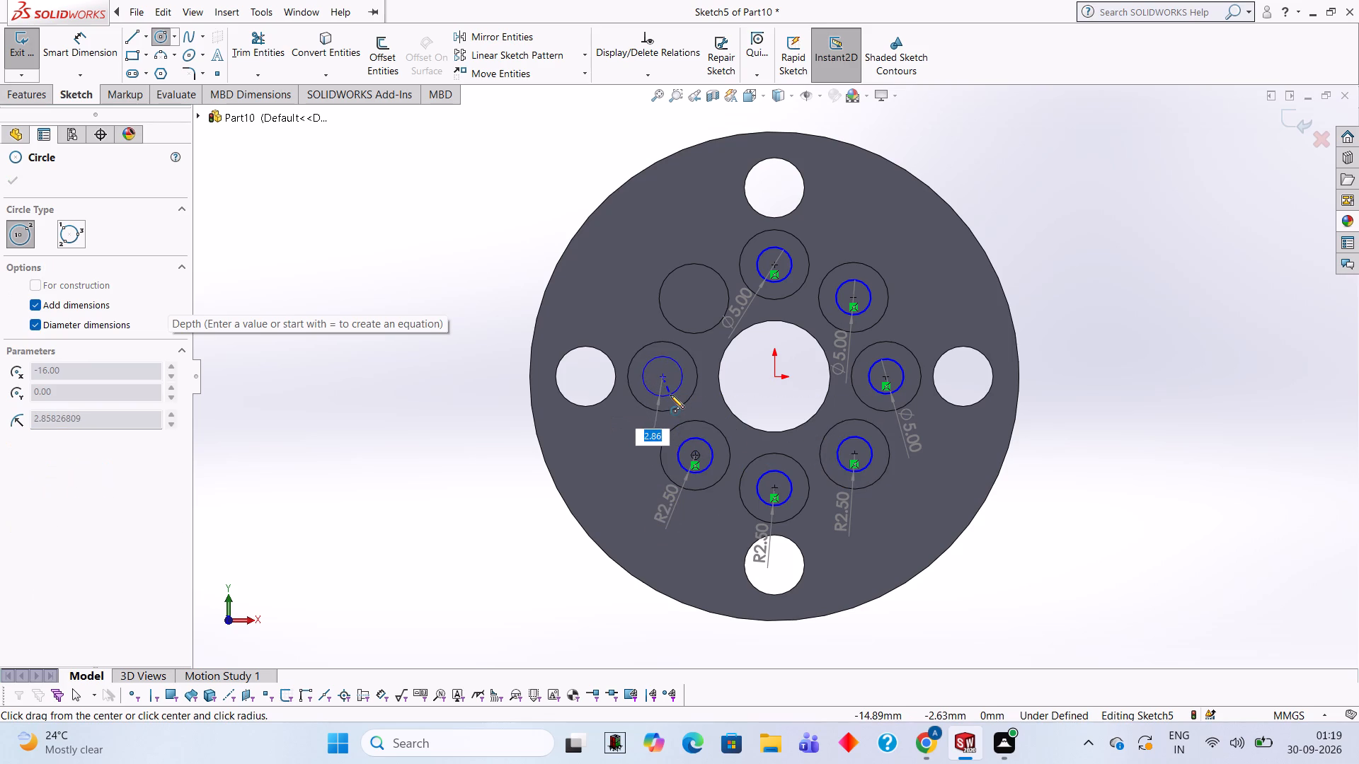
text(2.5)
key(Return)
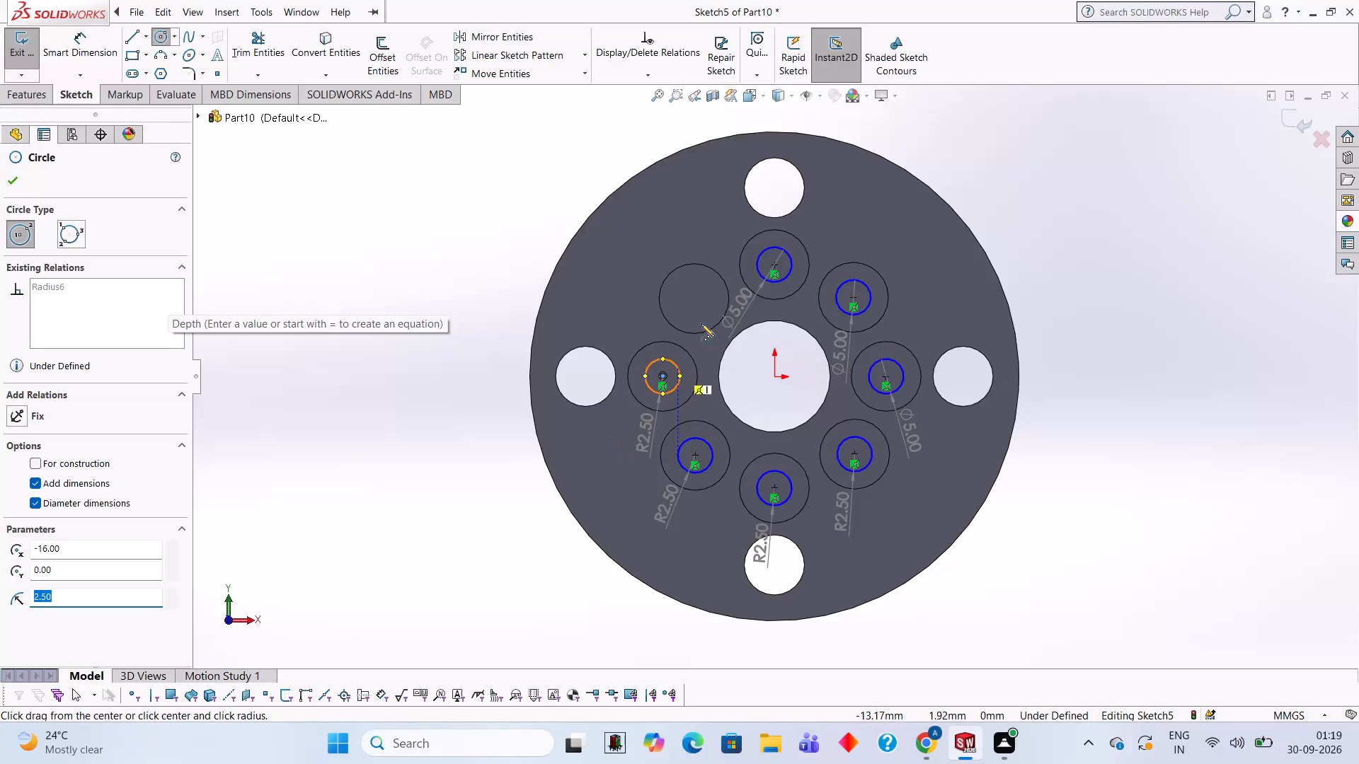
click(695, 299)
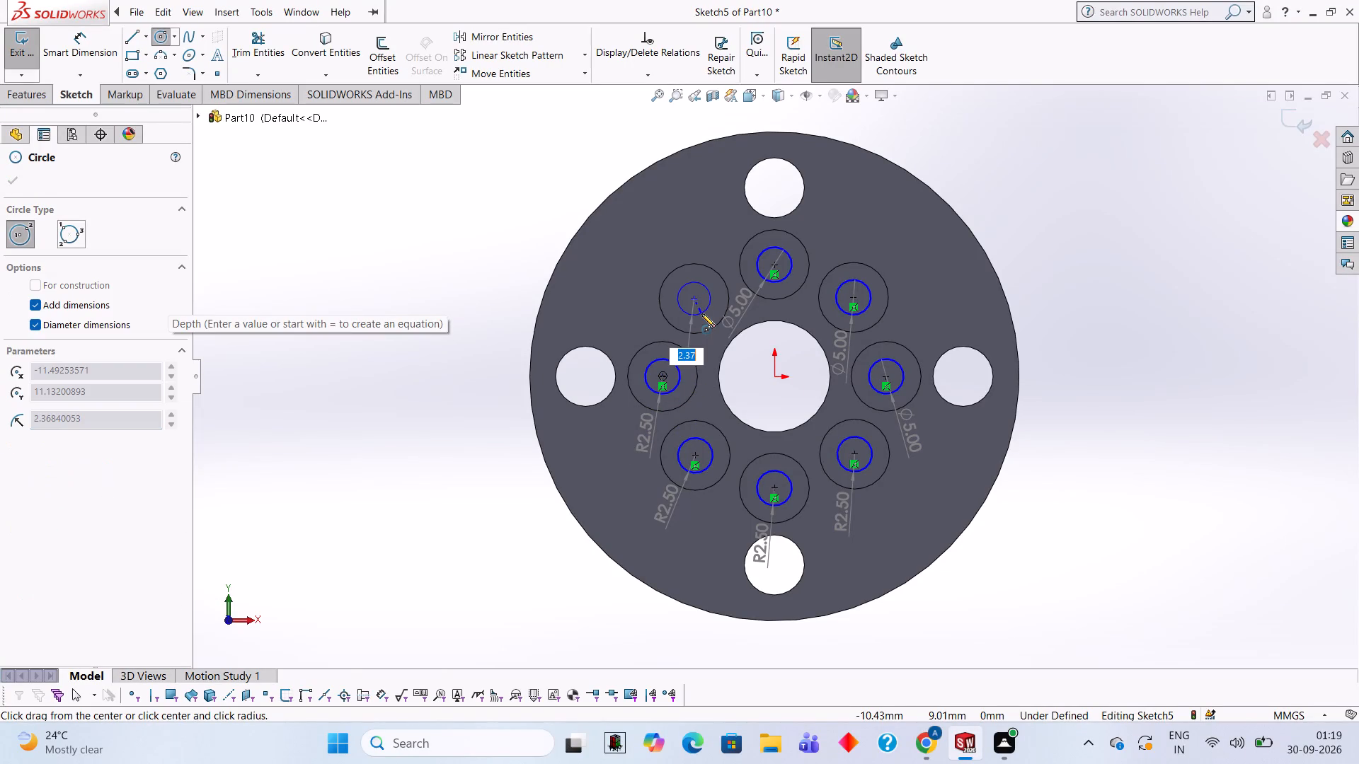
text(2.5)
key(Return)
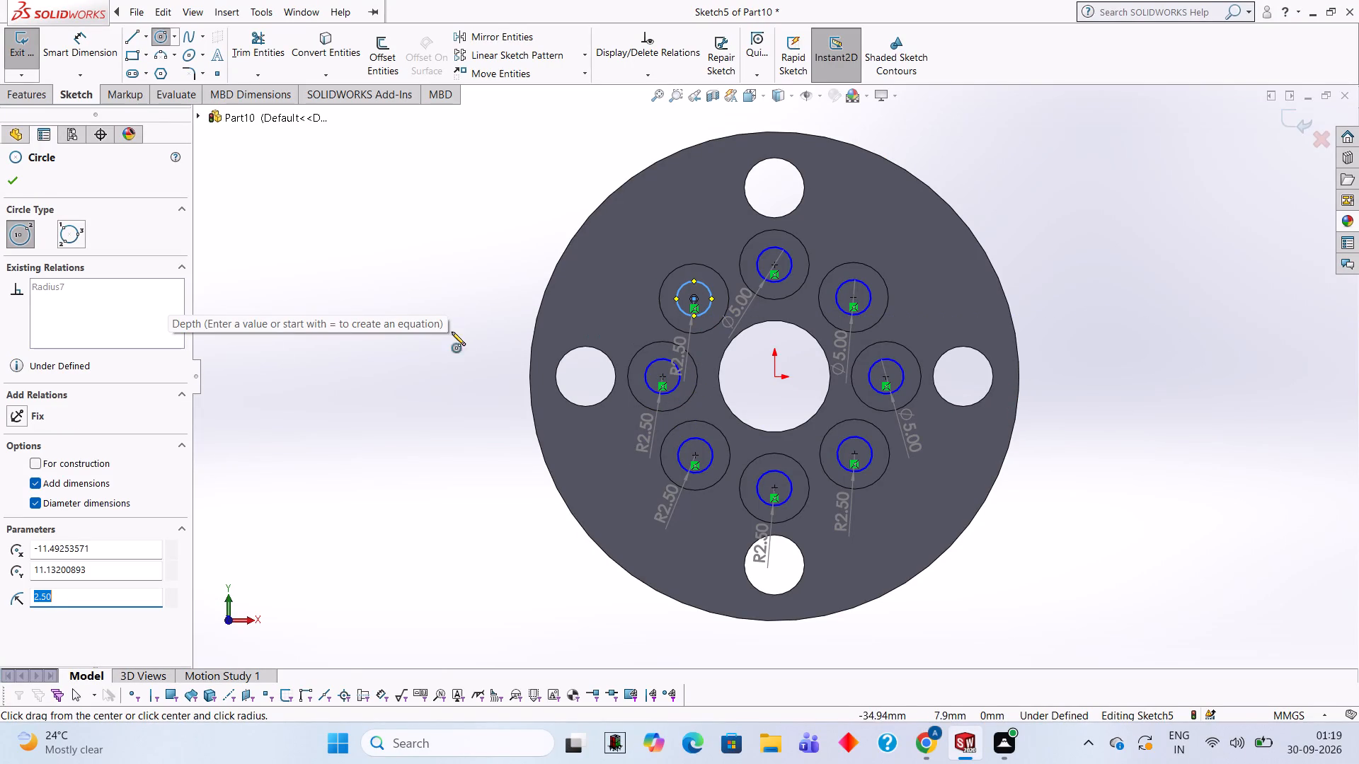
Cut-extrude the eight 5 mm circles with a blind depth of 5 mm.
click(37, 86)
click(238, 42)
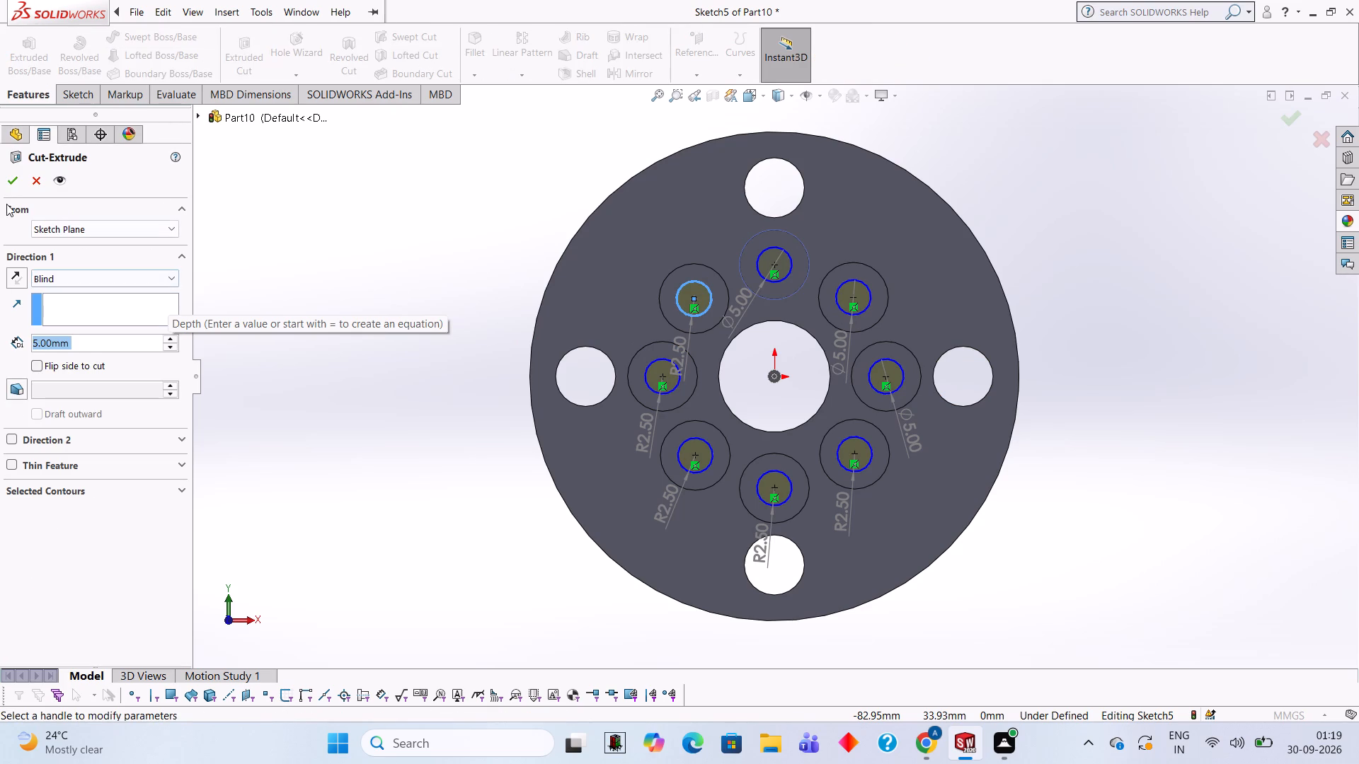
click(20, 181)
click(377, 440)
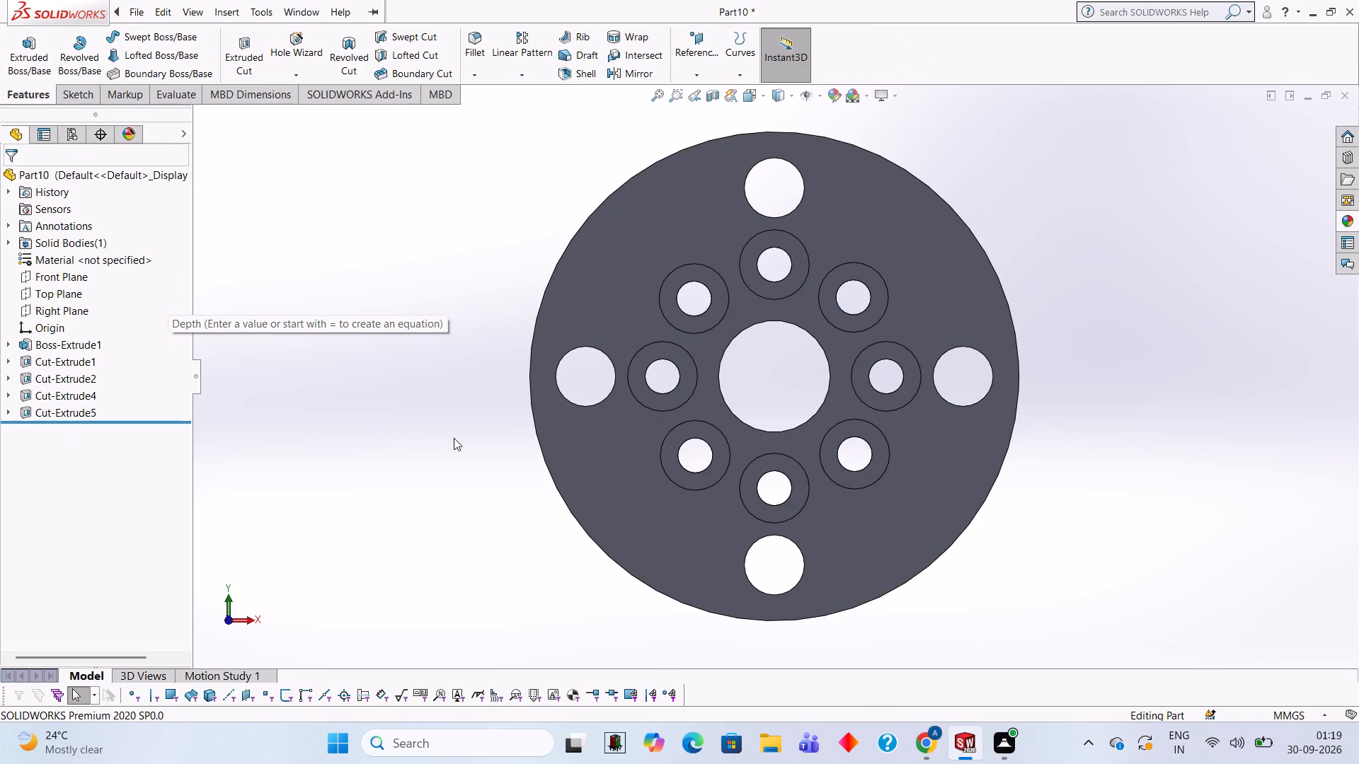
Apply the Red LED appearance to the whole cut feature of the eight 10 mm pockets.
middle_drag(454, 438, 1043, 369)
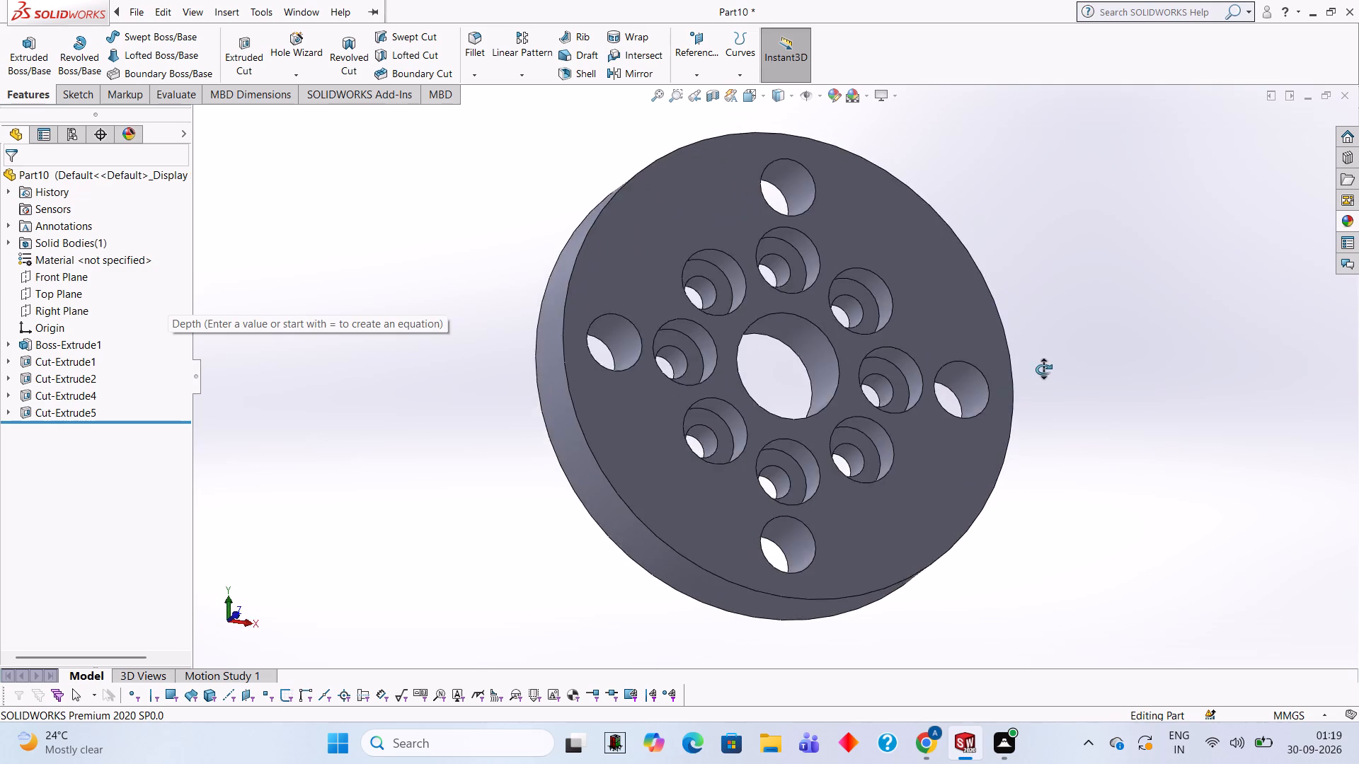
middle_drag(1043, 369, 924, 478)
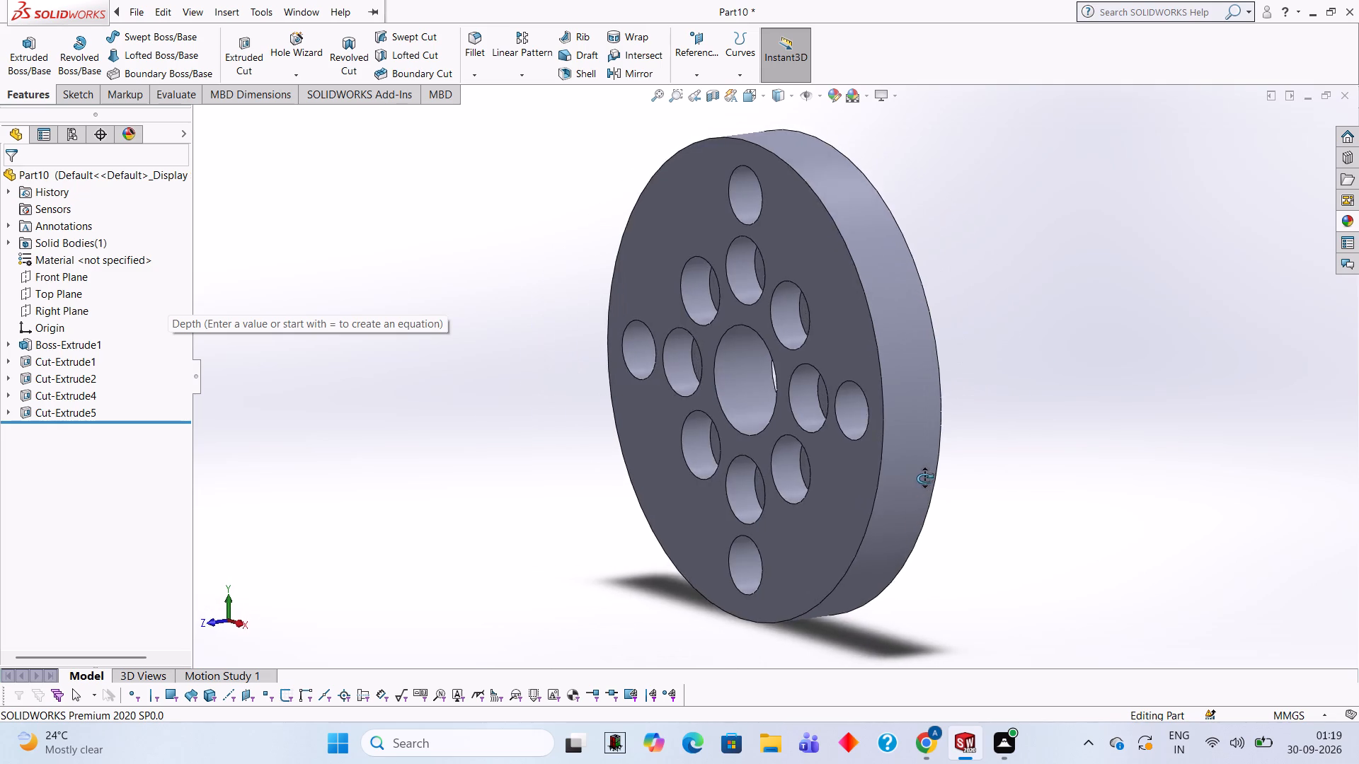
middle_drag(924, 478, 1002, 388)
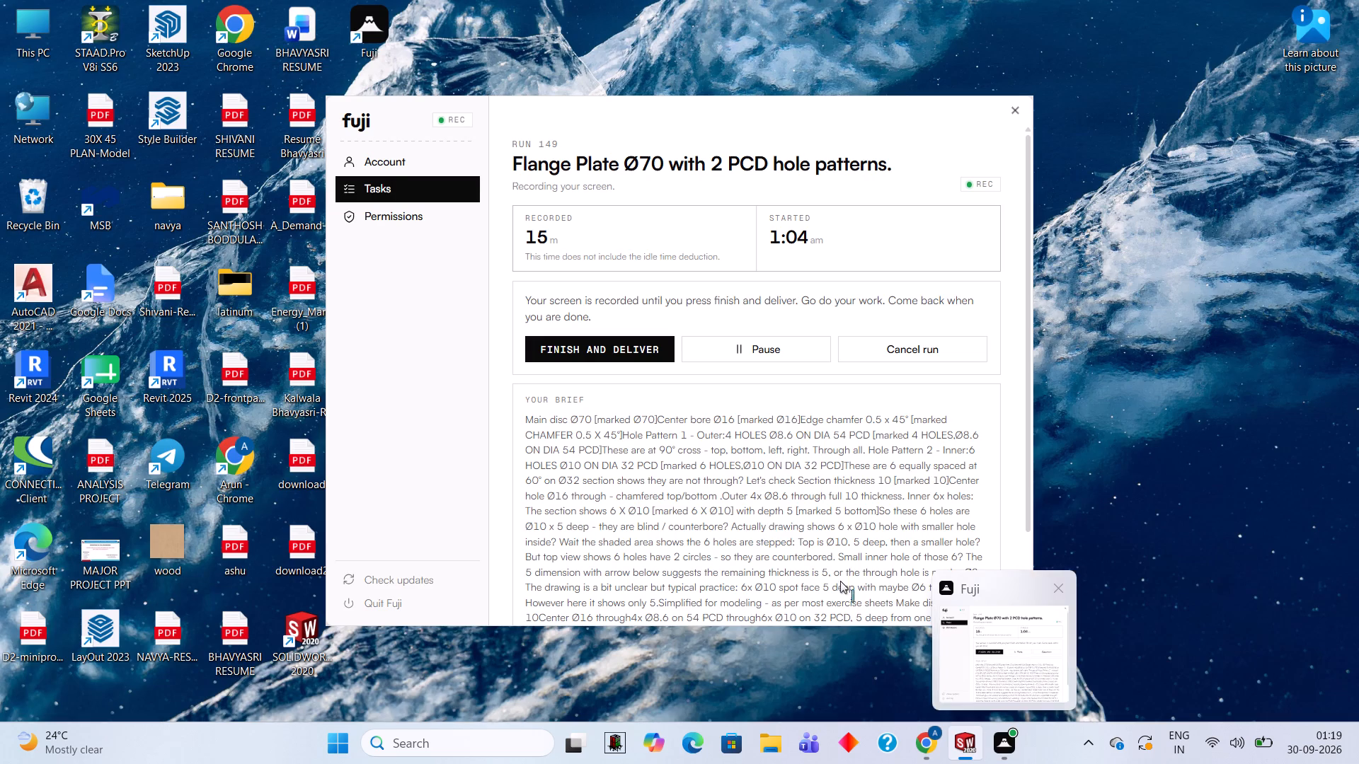
middle_drag(1022, 257, 1034, 328)
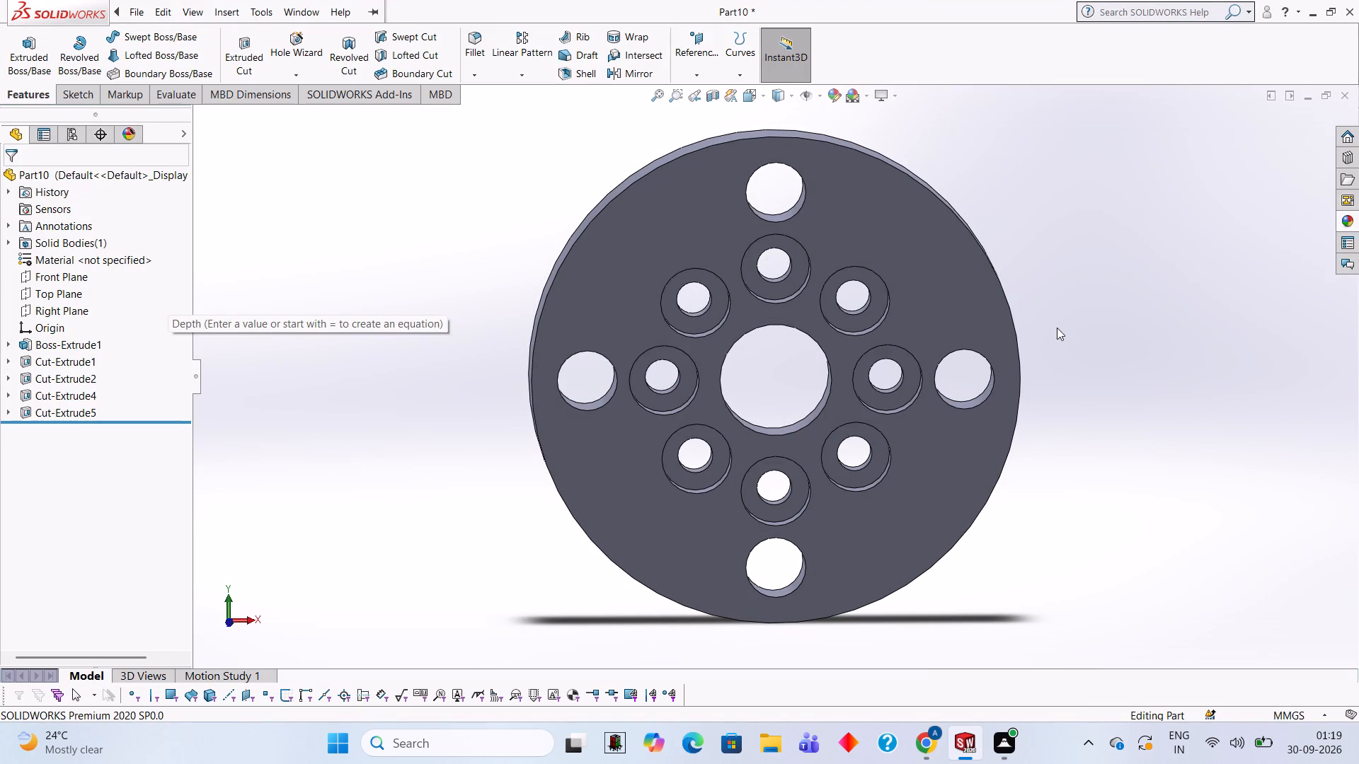
middle_drag(1108, 322, 1062, 299)
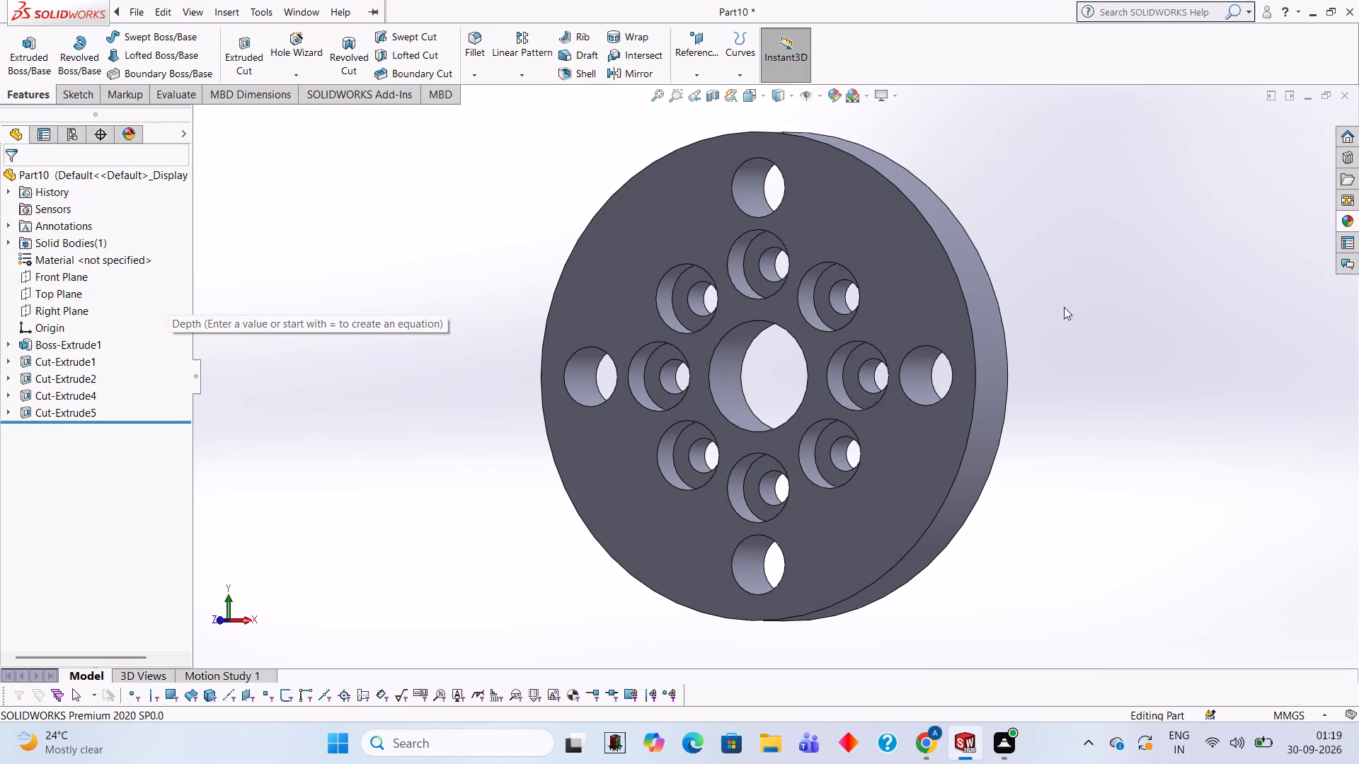
middle_drag(1135, 404, 1138, 362)
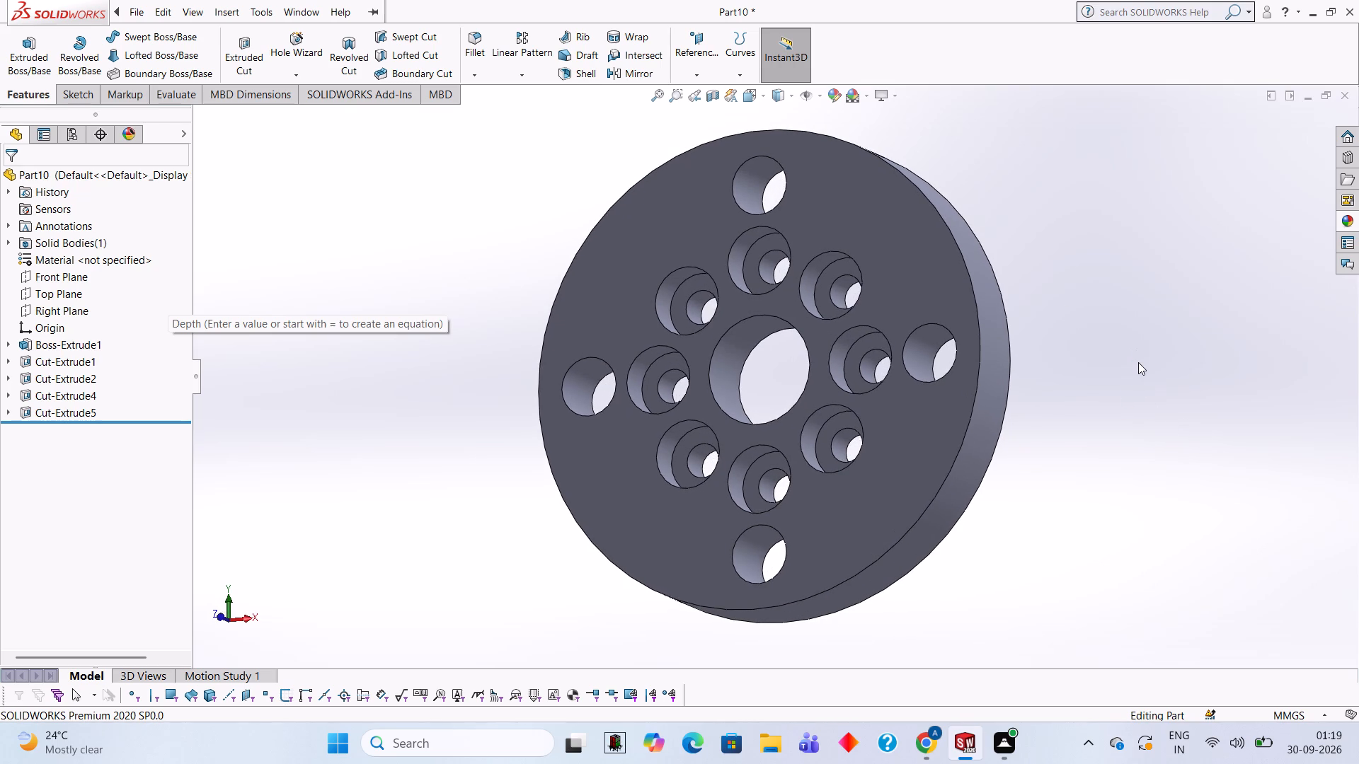
click(1356, 222)
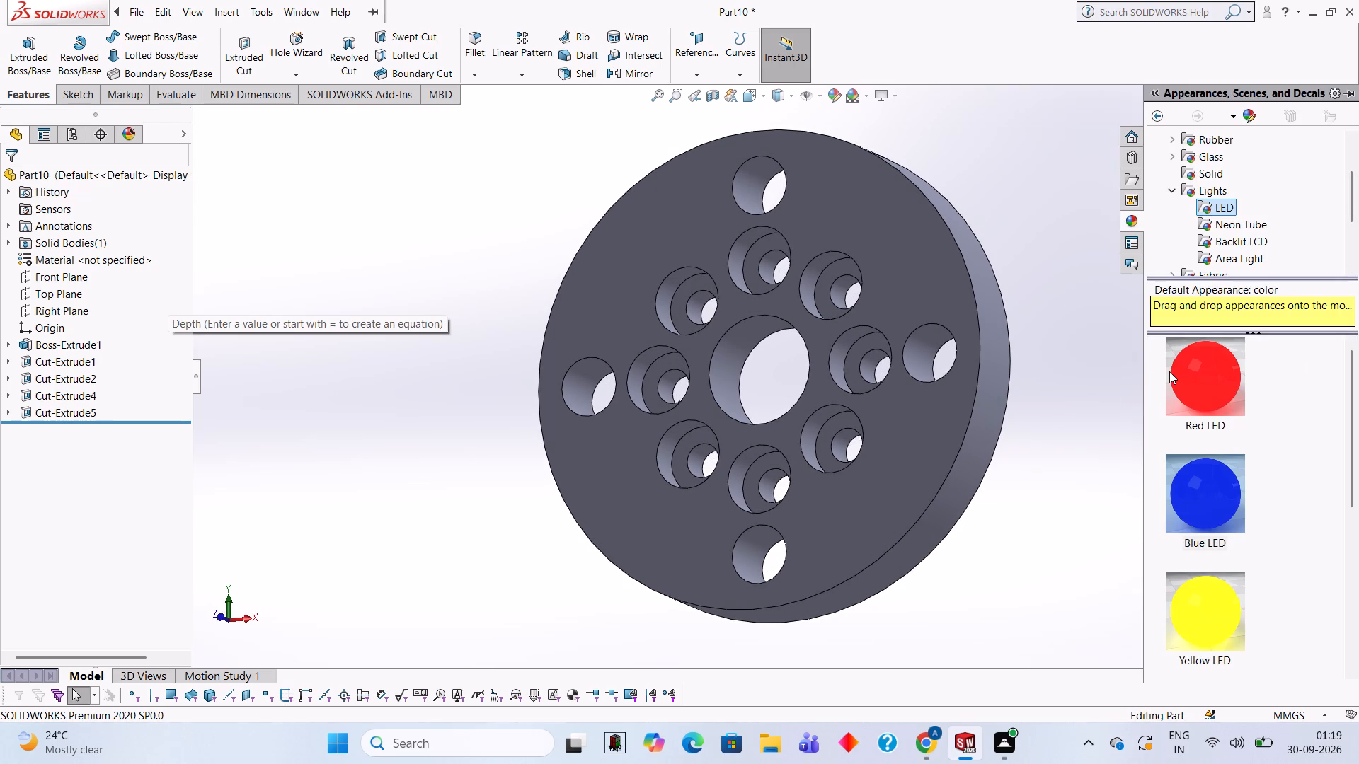
drag(1229, 379, 776, 261)
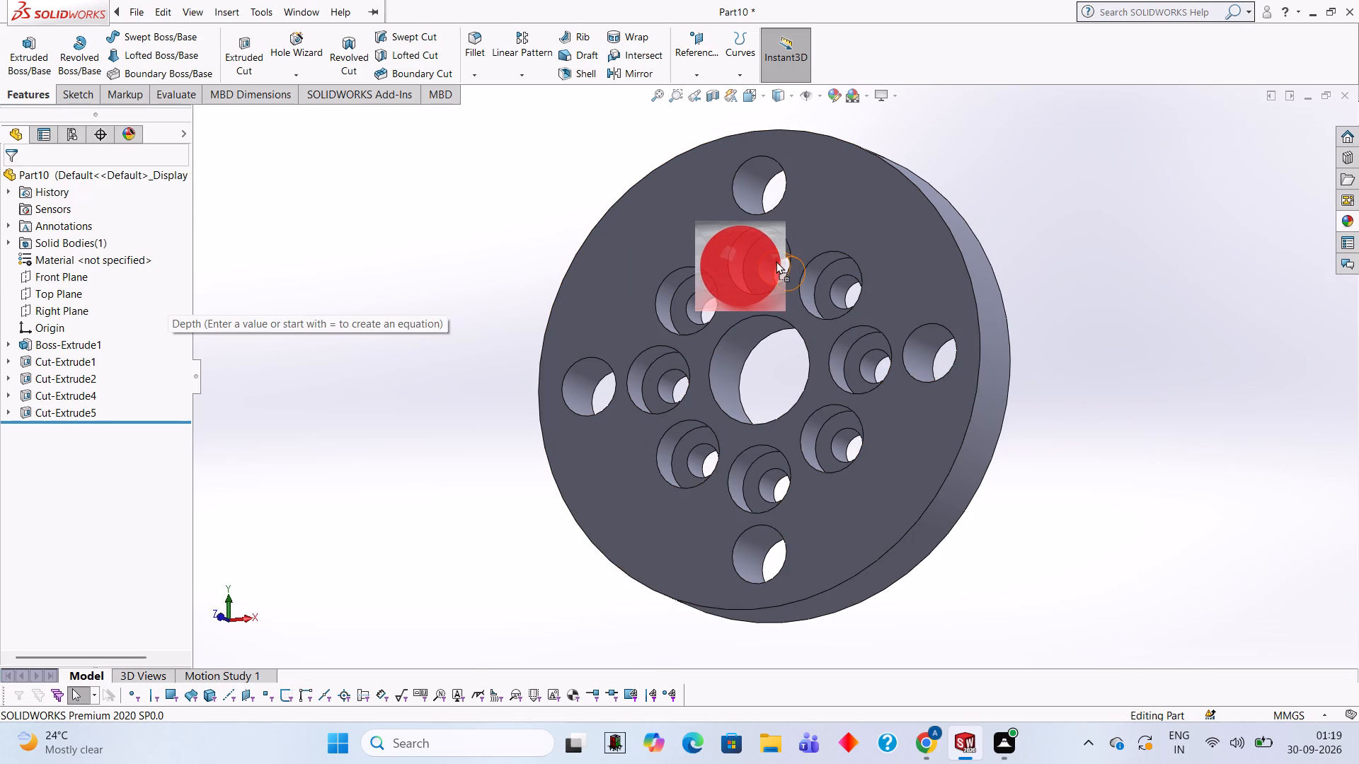
drag(776, 261, 750, 248)
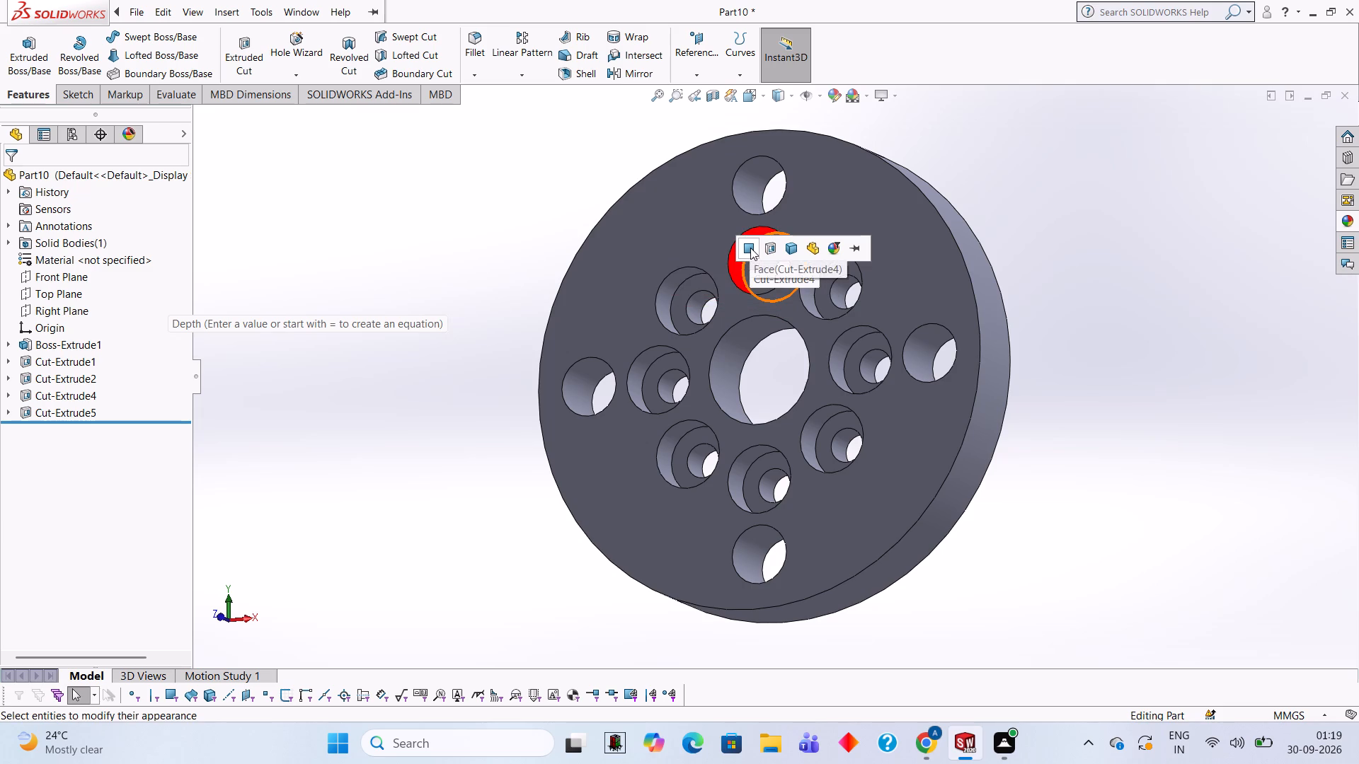
click(772, 245)
Apply the Blue LED appearance to the whole cut feature of the eight 5 mm holes.
middle_drag(895, 291, 885, 287)
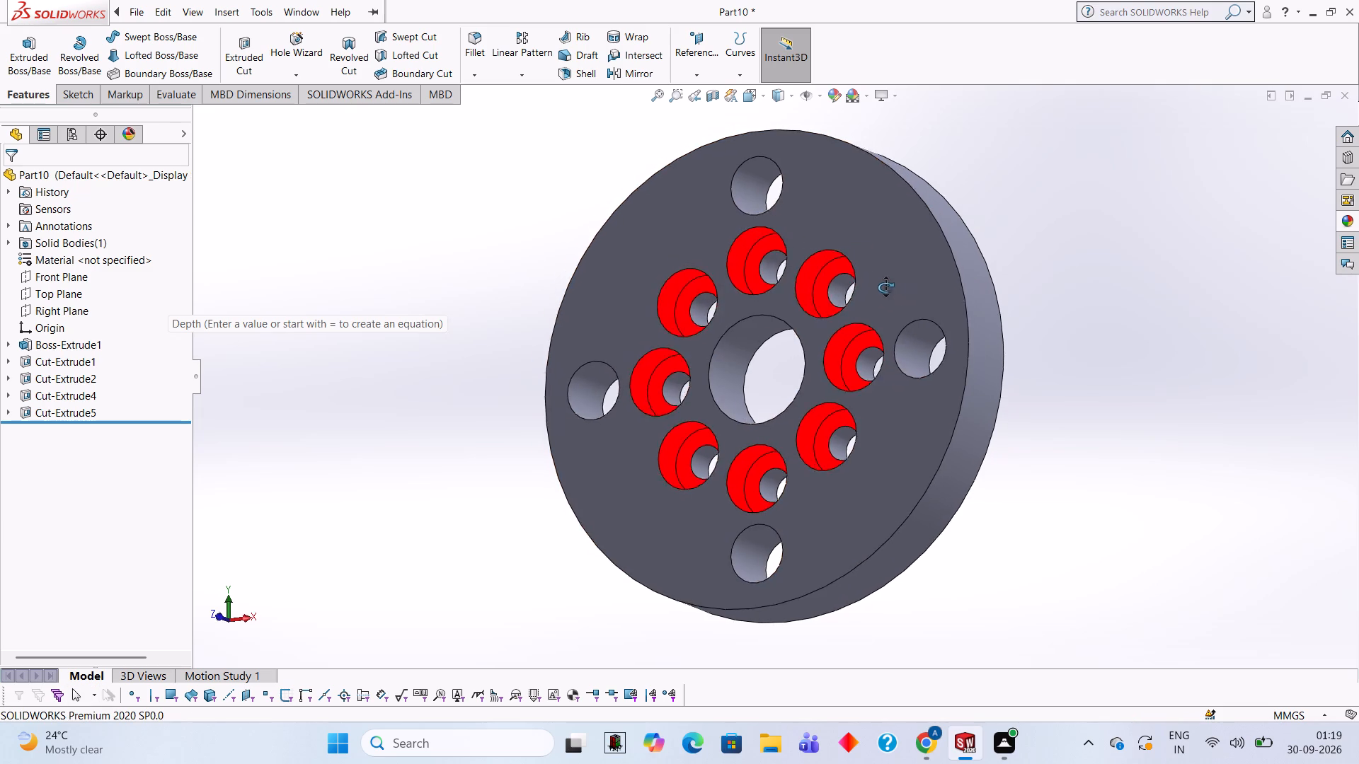
middle_drag(885, 287, 883, 286)
scroll(810, 264, down, 4)
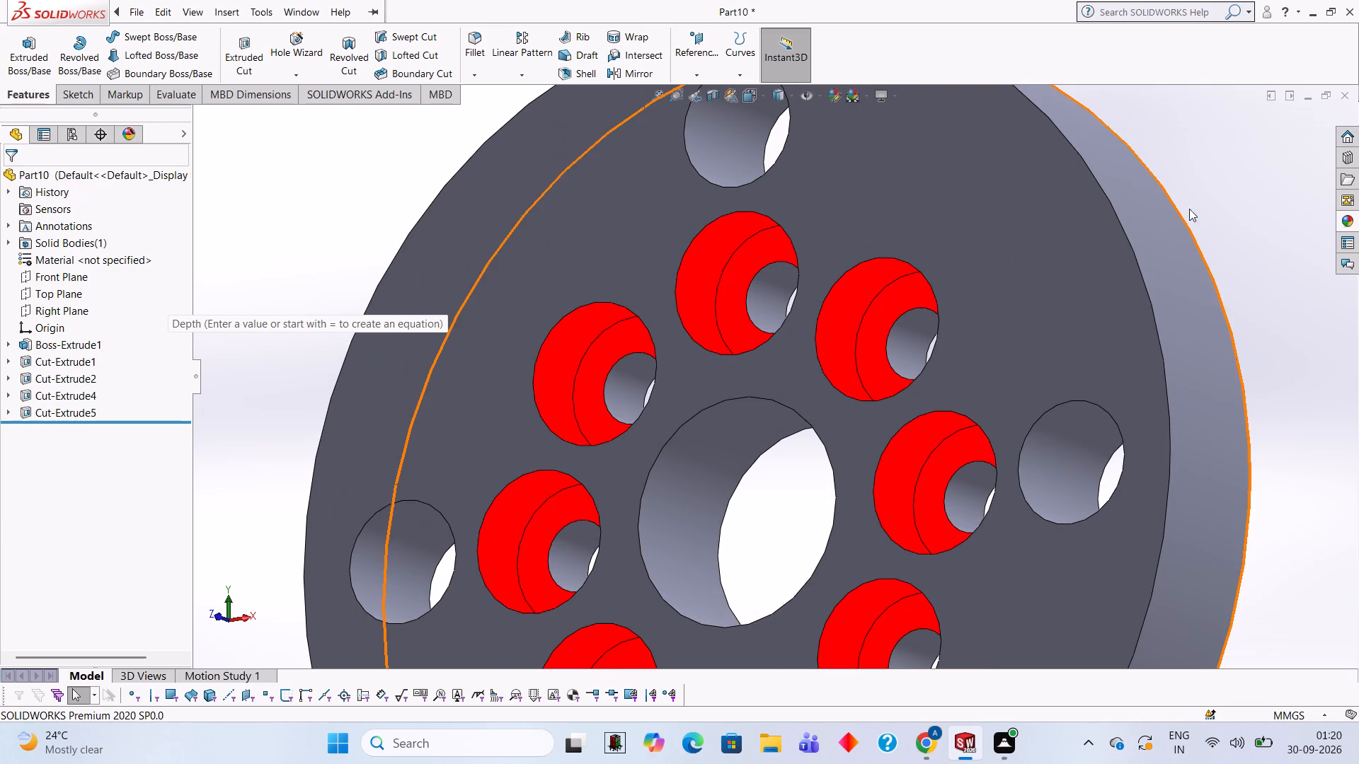
click(1343, 221)
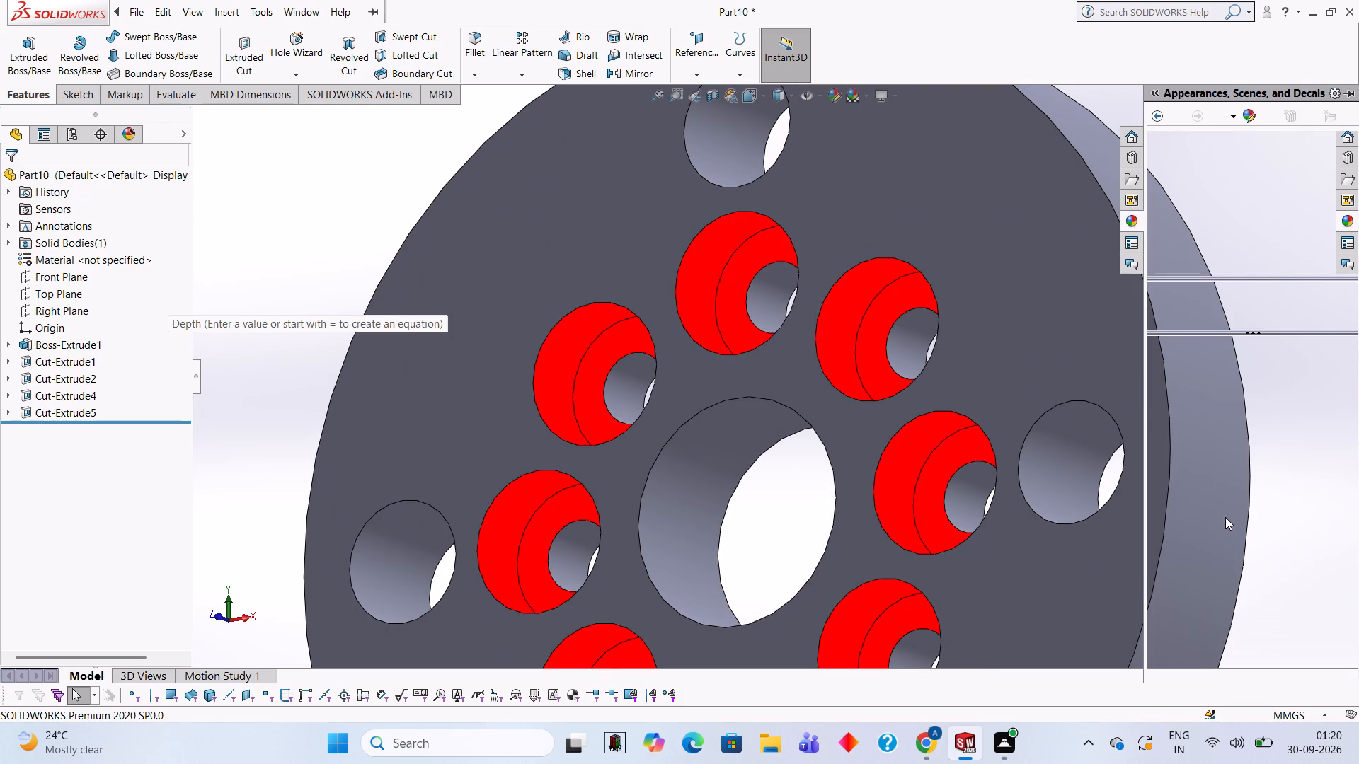
drag(1217, 507, 767, 302)
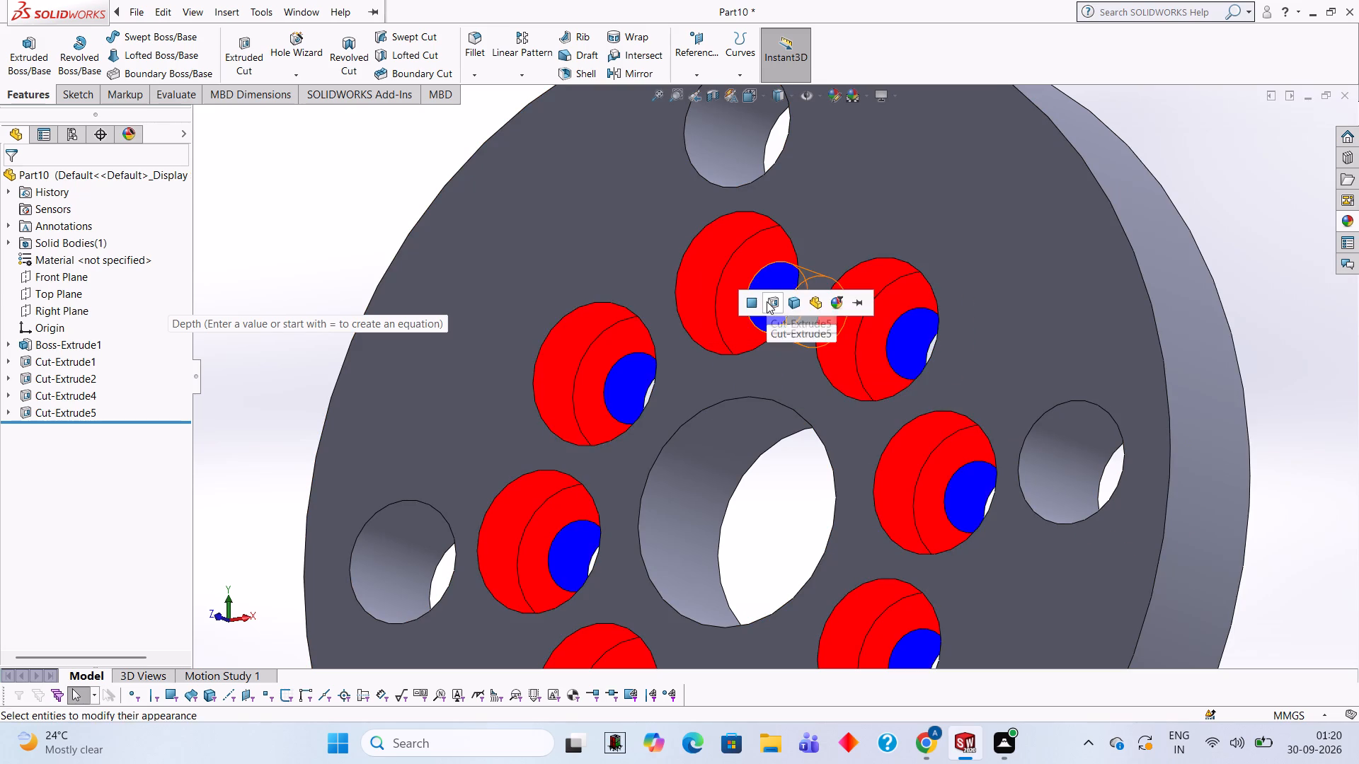
click(768, 300)
Apply the Yellow LED appearance to the whole cut feature of the four outer 8.6 mm holes.
scroll(798, 319, up, 3)
middle_drag(811, 337, 878, 390)
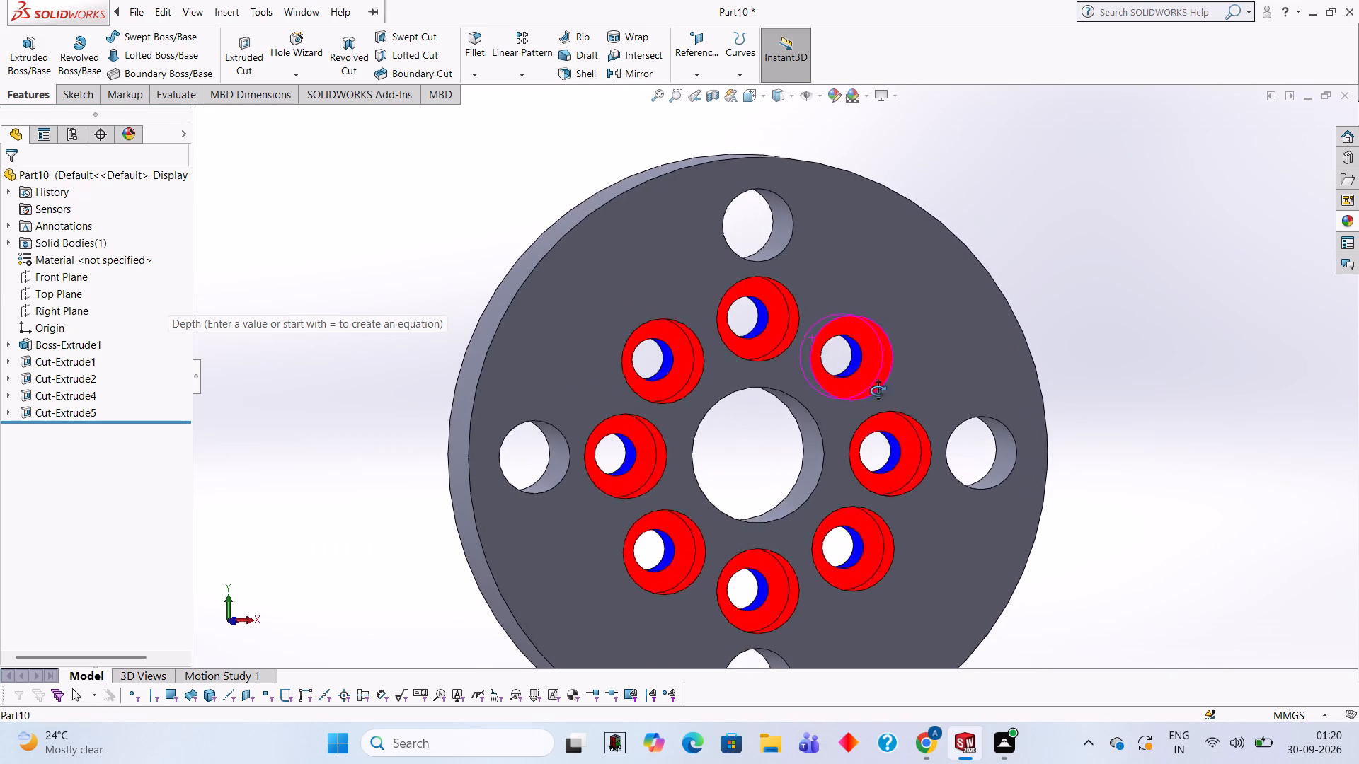
middle_drag(878, 390, 813, 364)
scroll(813, 364, up, 1)
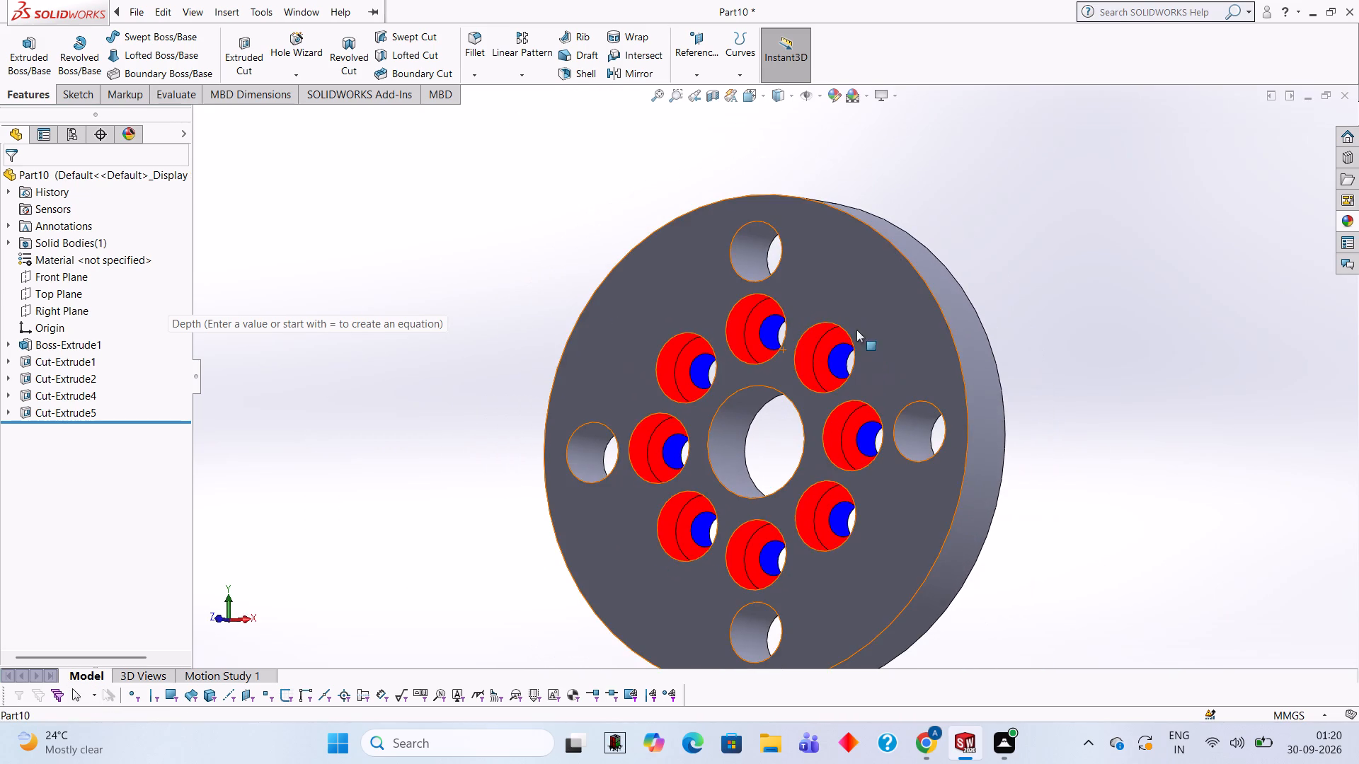
click(1354, 217)
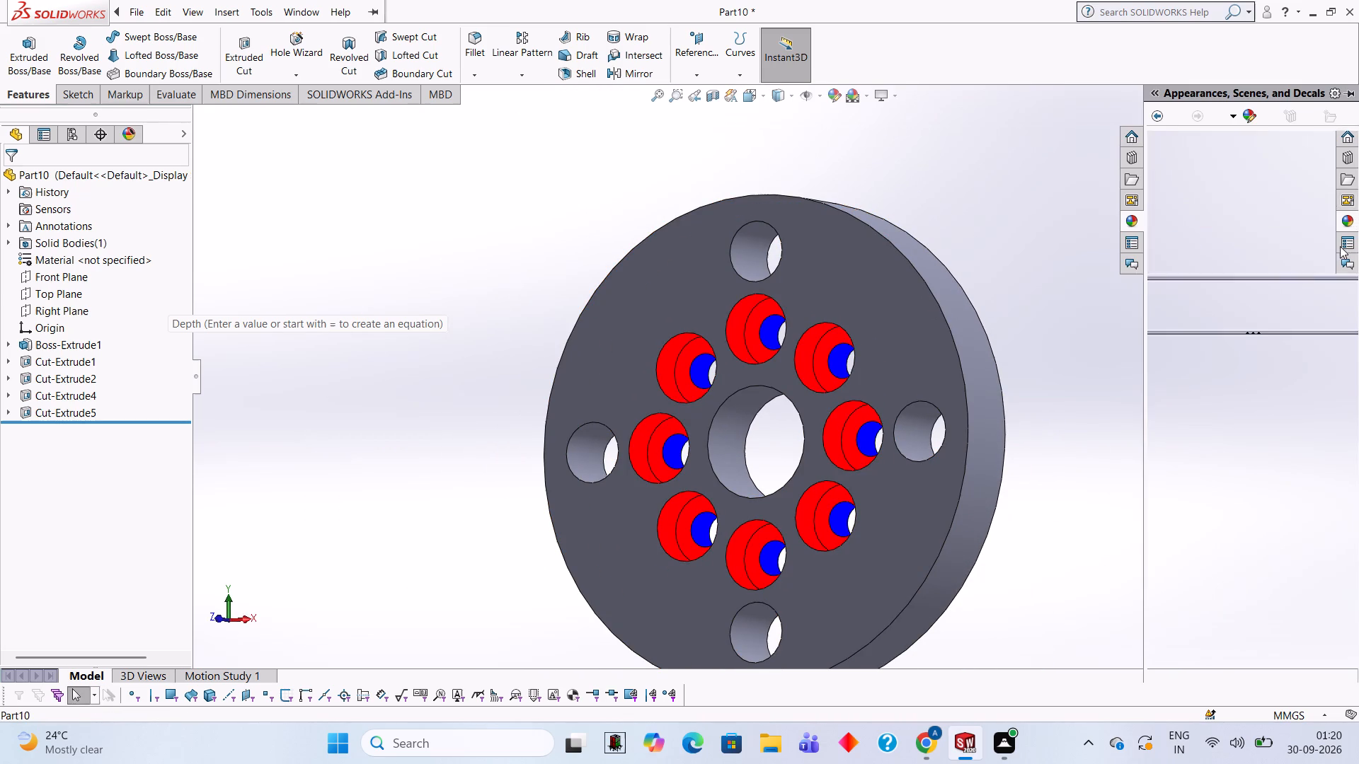
drag(1201, 616, 747, 241)
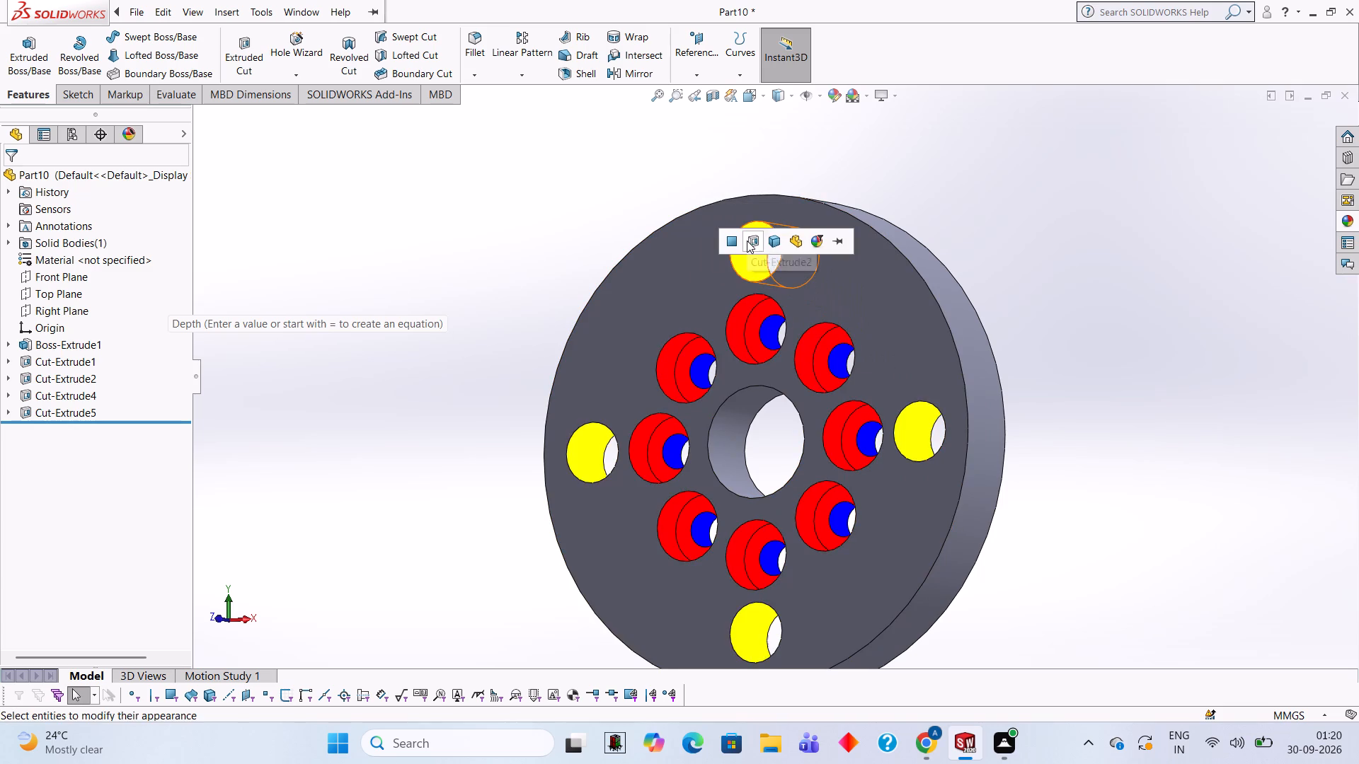
click(747, 241)
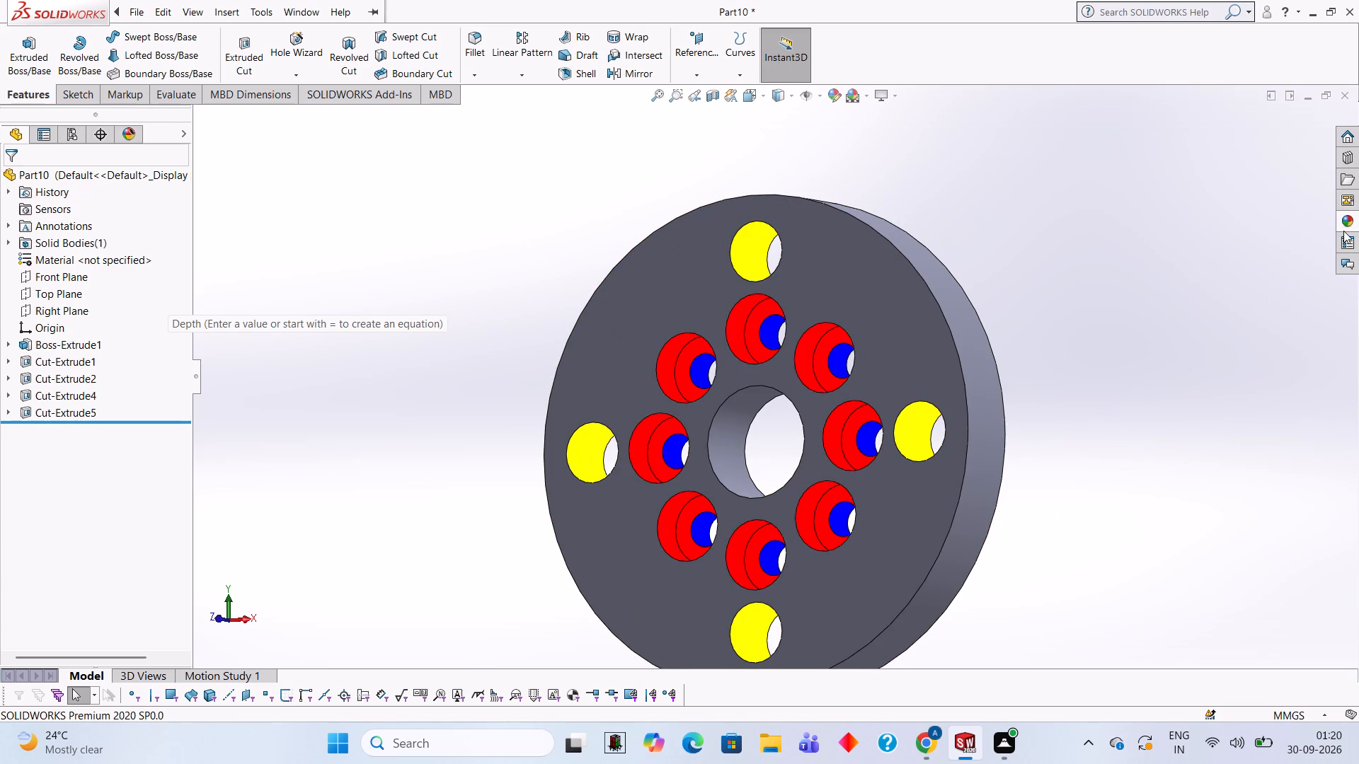
Apply the Green LED appearance to the 16 mm centre hole.
click(1358, 216)
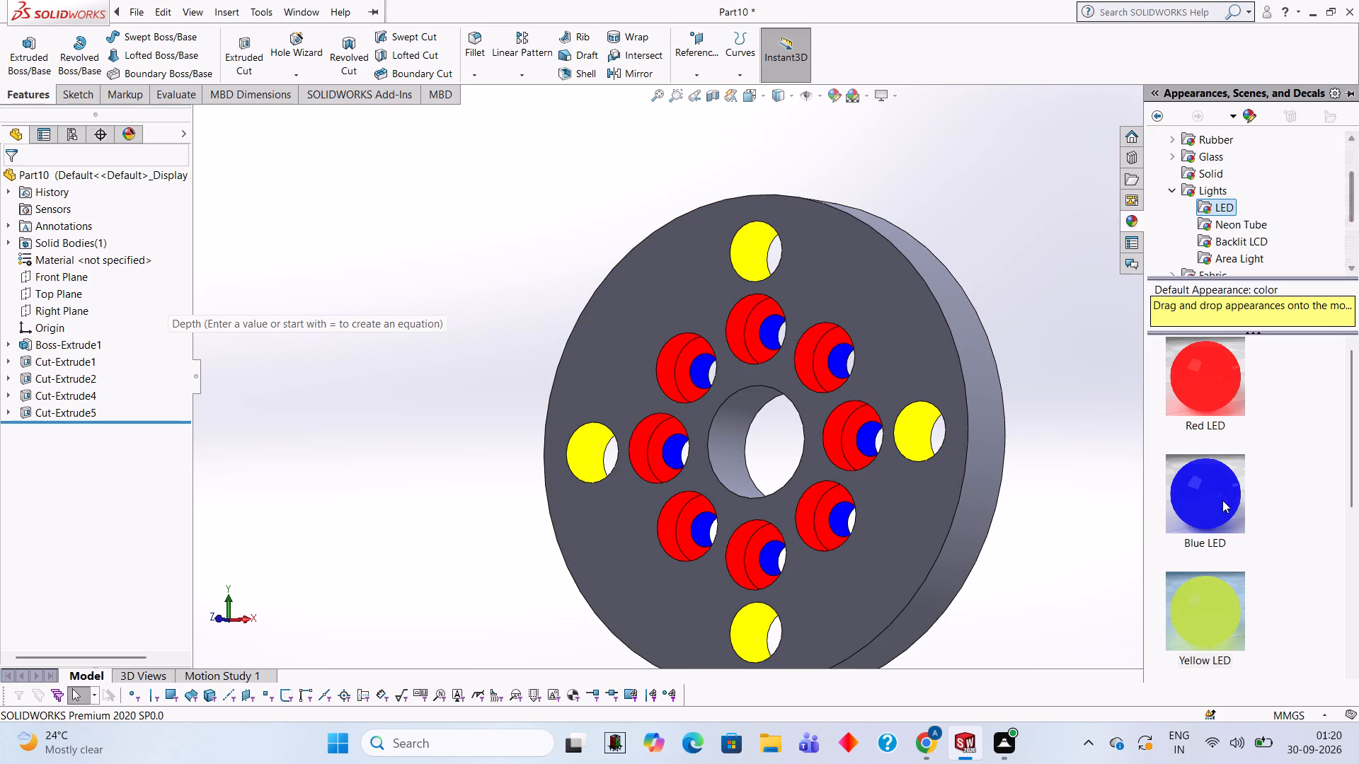
scroll(1193, 569, down, 3)
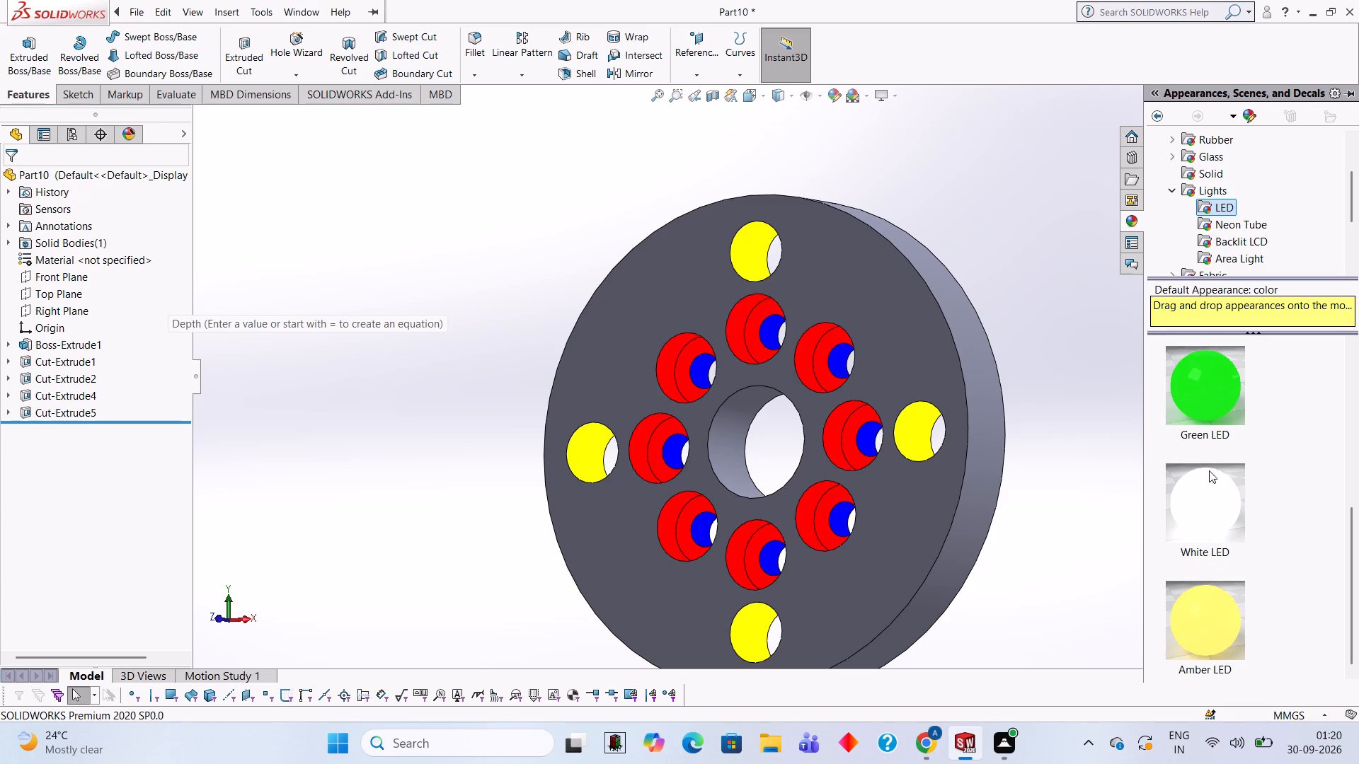
drag(1214, 388, 762, 425)
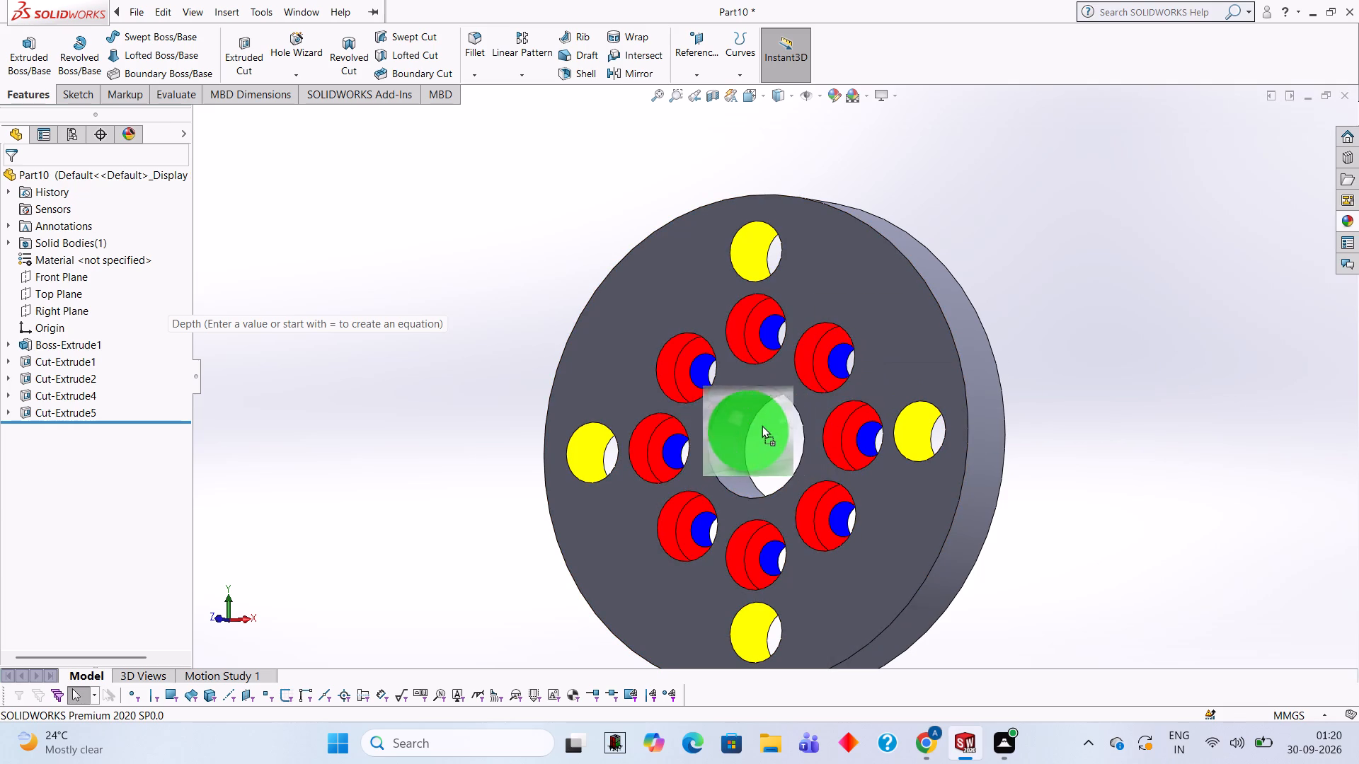
drag(762, 425, 730, 429)
click(730, 429)
middle_click(868, 432)
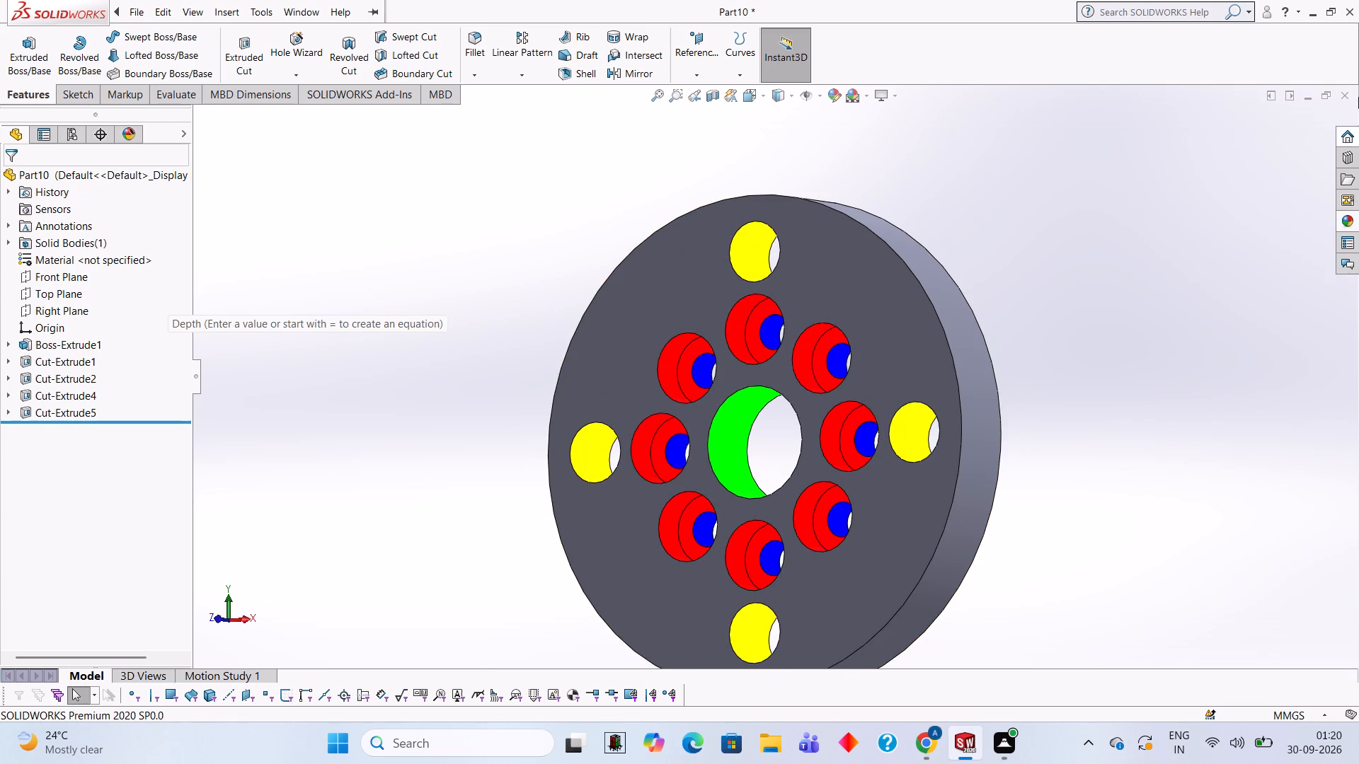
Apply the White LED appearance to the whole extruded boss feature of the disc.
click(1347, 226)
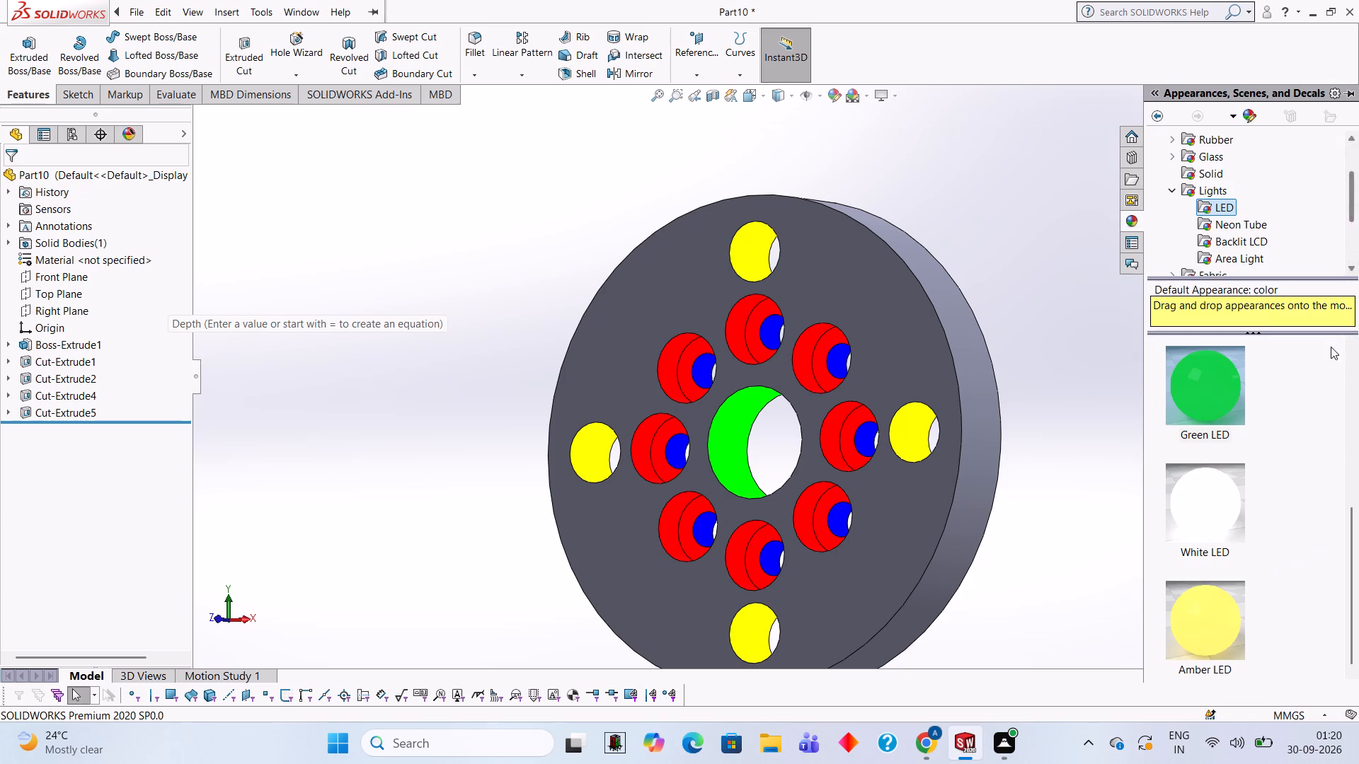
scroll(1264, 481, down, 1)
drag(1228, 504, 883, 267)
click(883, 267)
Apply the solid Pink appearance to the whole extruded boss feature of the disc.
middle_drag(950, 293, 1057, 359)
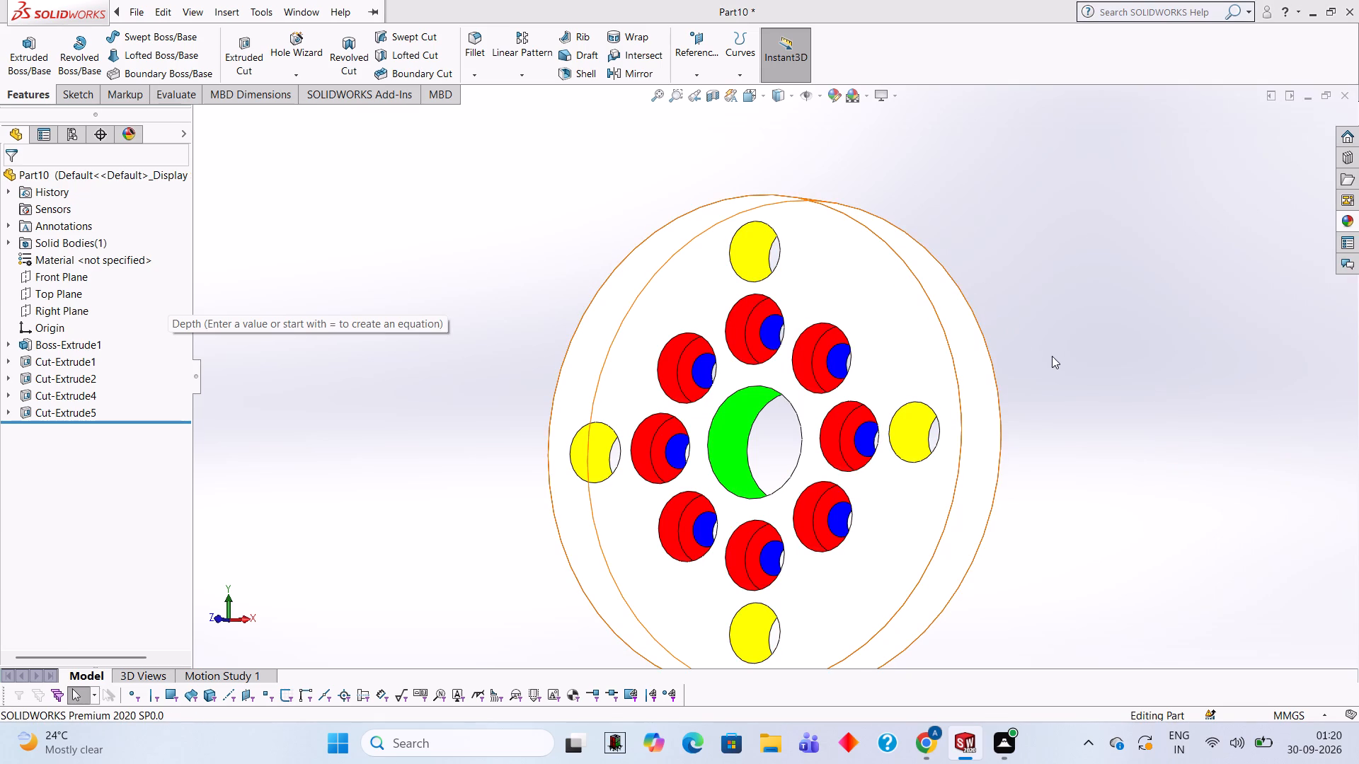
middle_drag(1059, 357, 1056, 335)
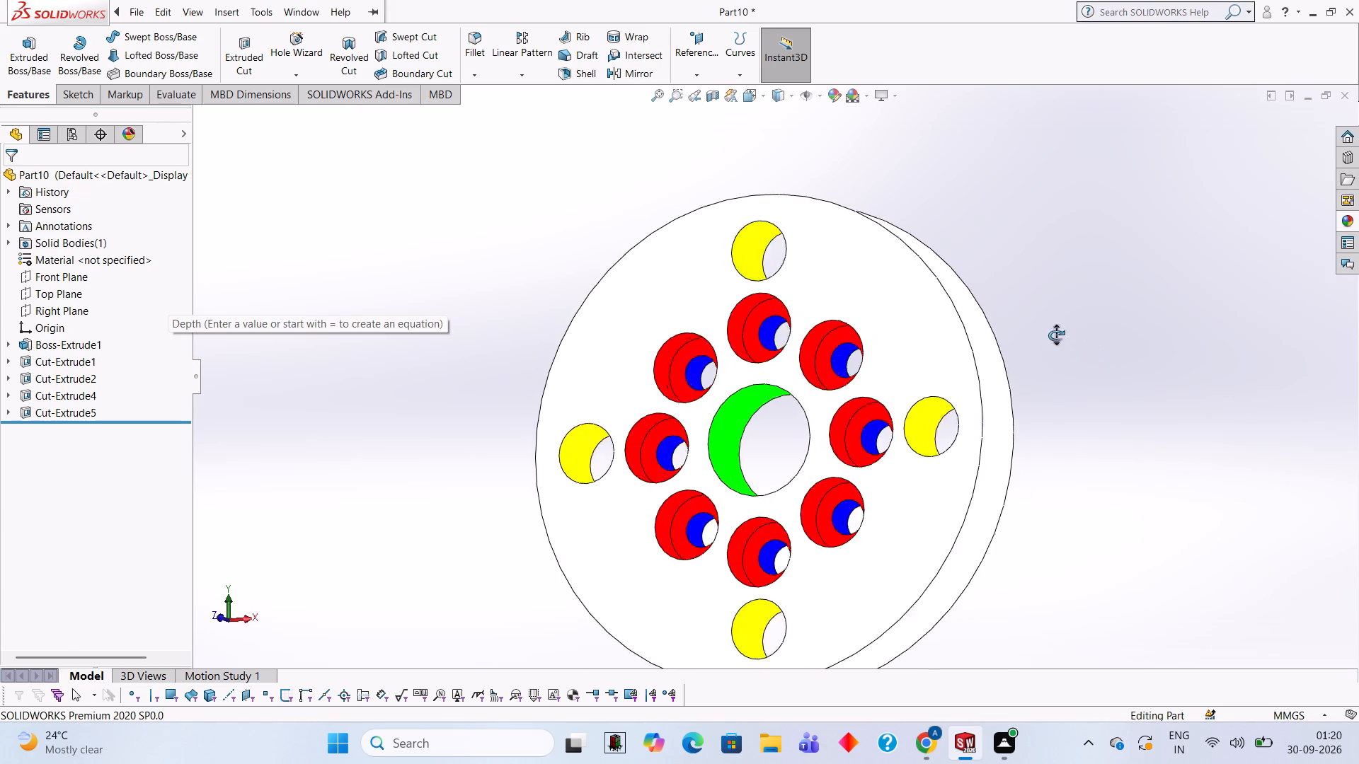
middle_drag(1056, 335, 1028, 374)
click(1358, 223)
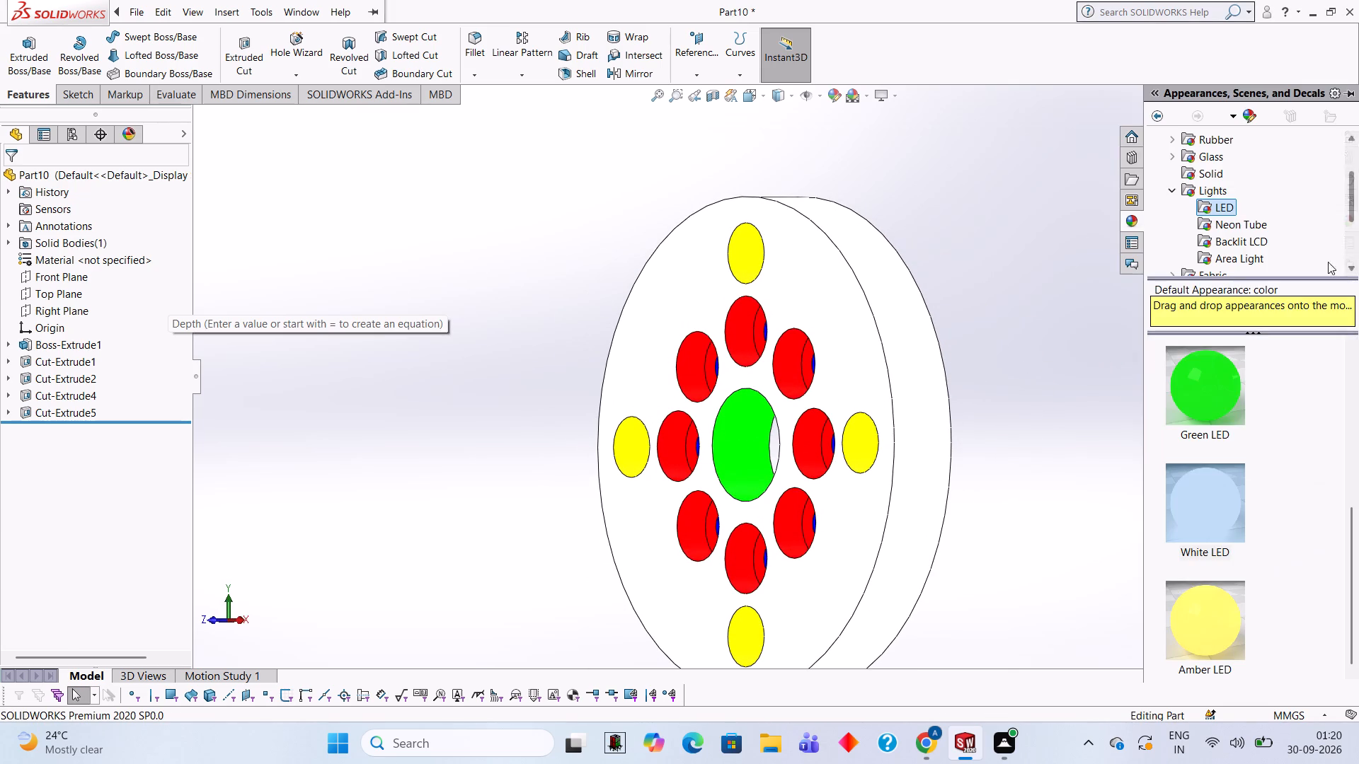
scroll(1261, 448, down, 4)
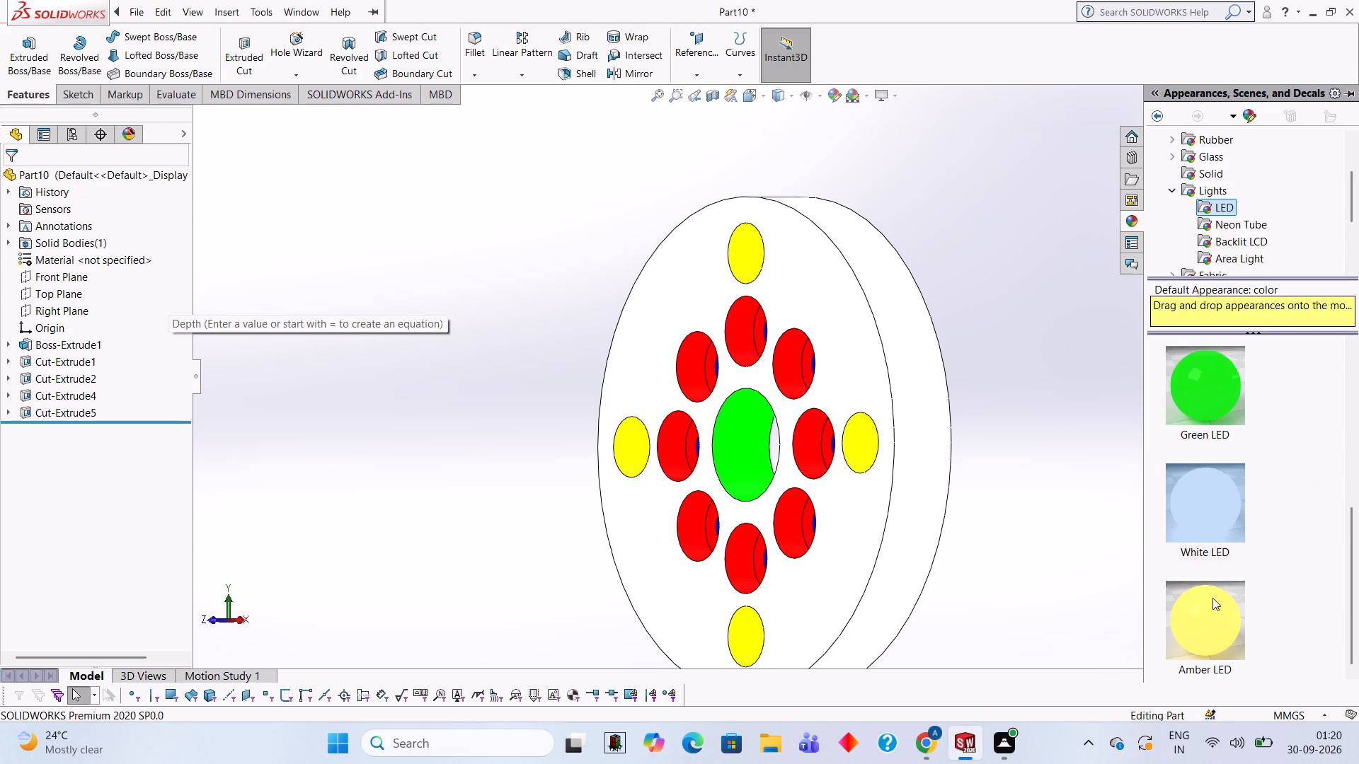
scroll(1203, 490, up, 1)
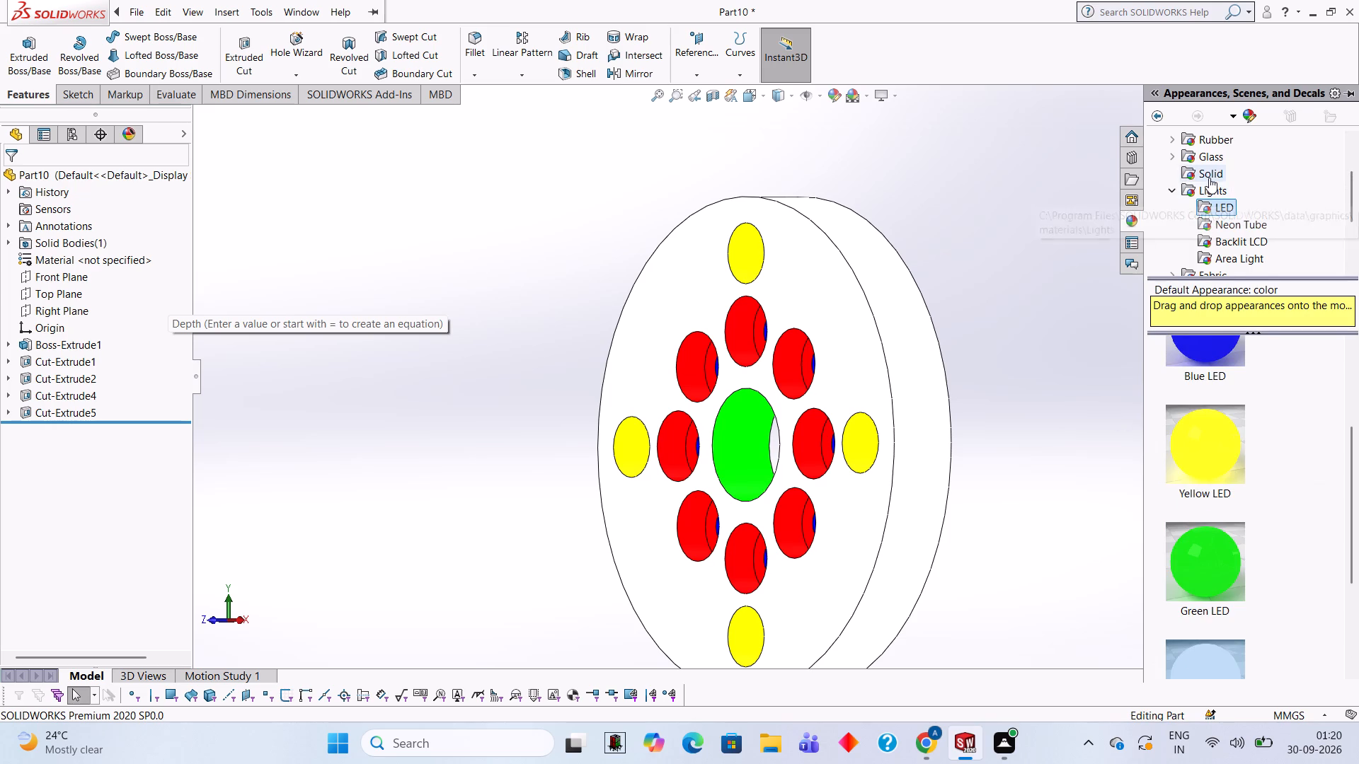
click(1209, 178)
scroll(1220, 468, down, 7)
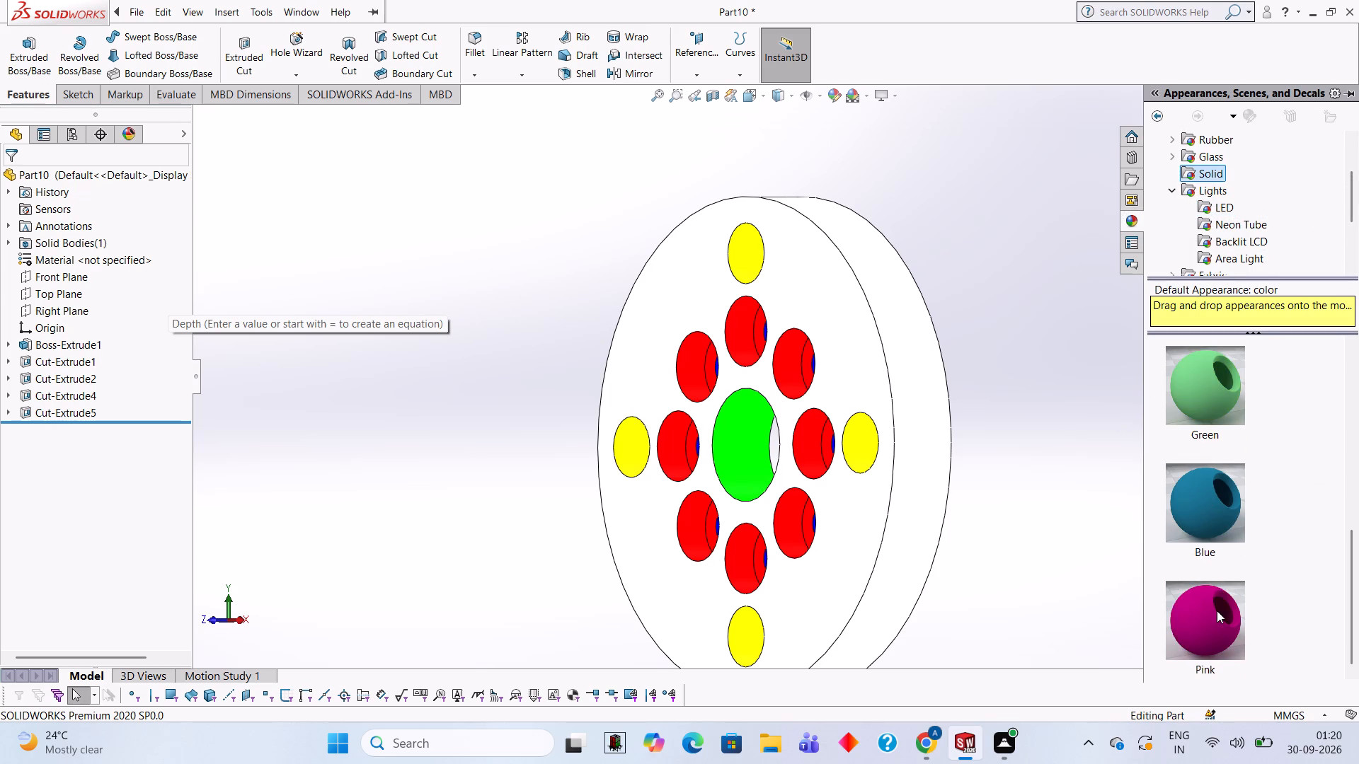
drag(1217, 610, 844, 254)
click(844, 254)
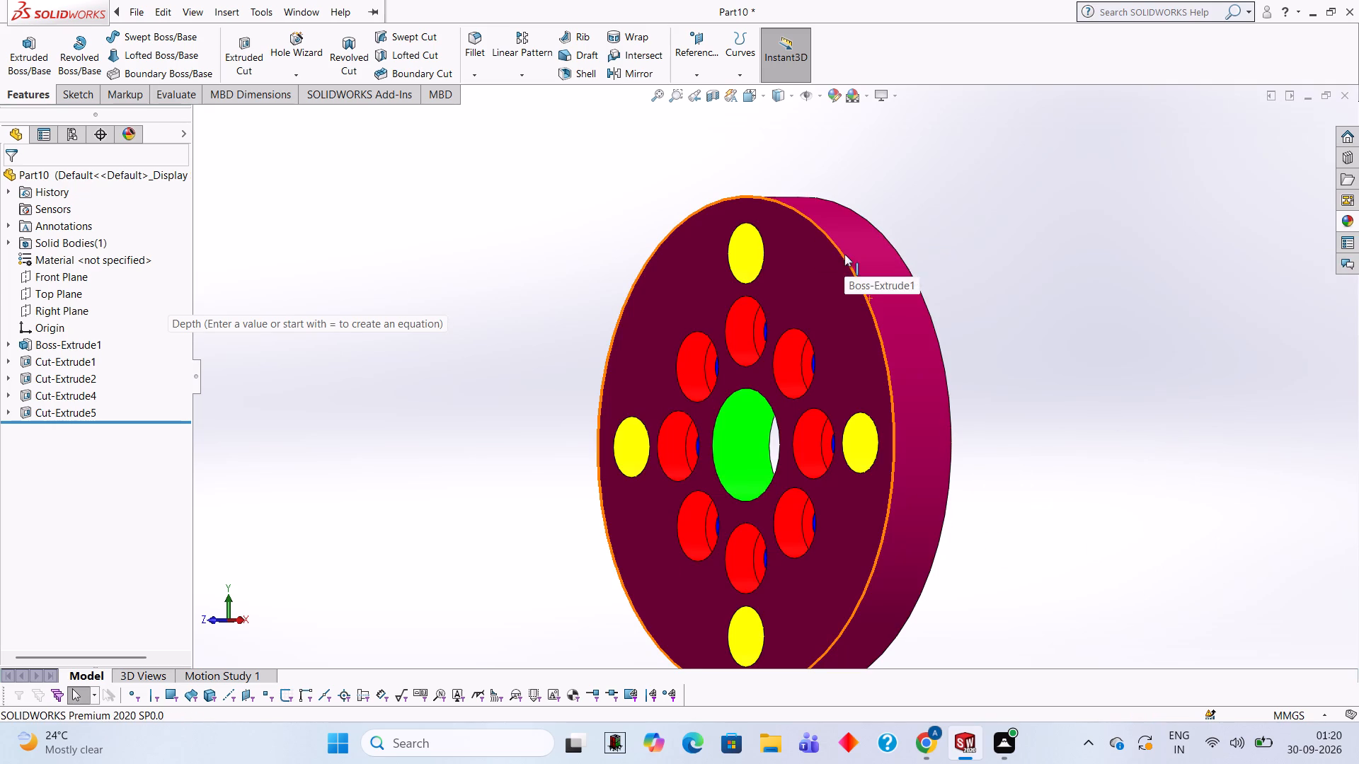
Examine the coloured disc and its holes from the front, the sides and oblique angles.
middle_drag(1002, 323, 1033, 336)
scroll(1021, 330, up, 2)
middle_click(1021, 330)
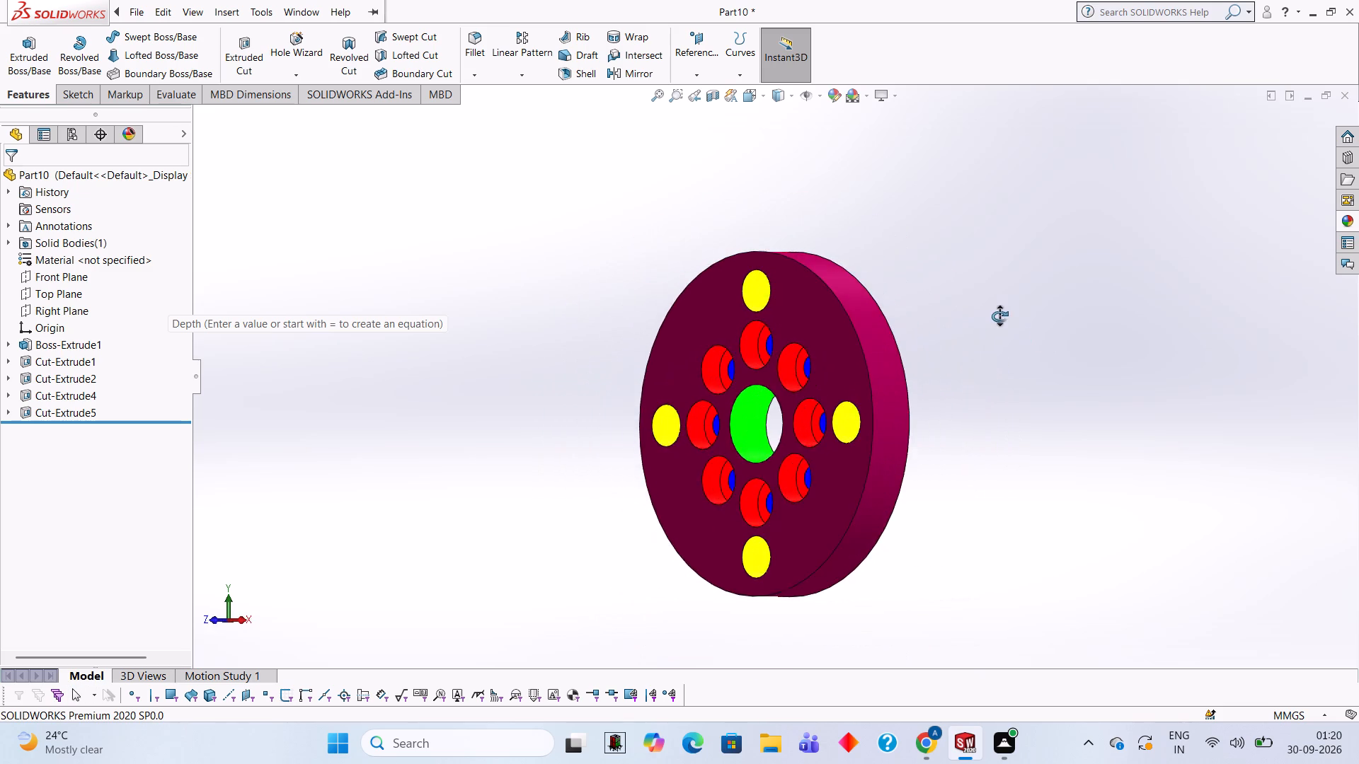
scroll(983, 389, up, 2)
middle_drag(994, 395, 1112, 390)
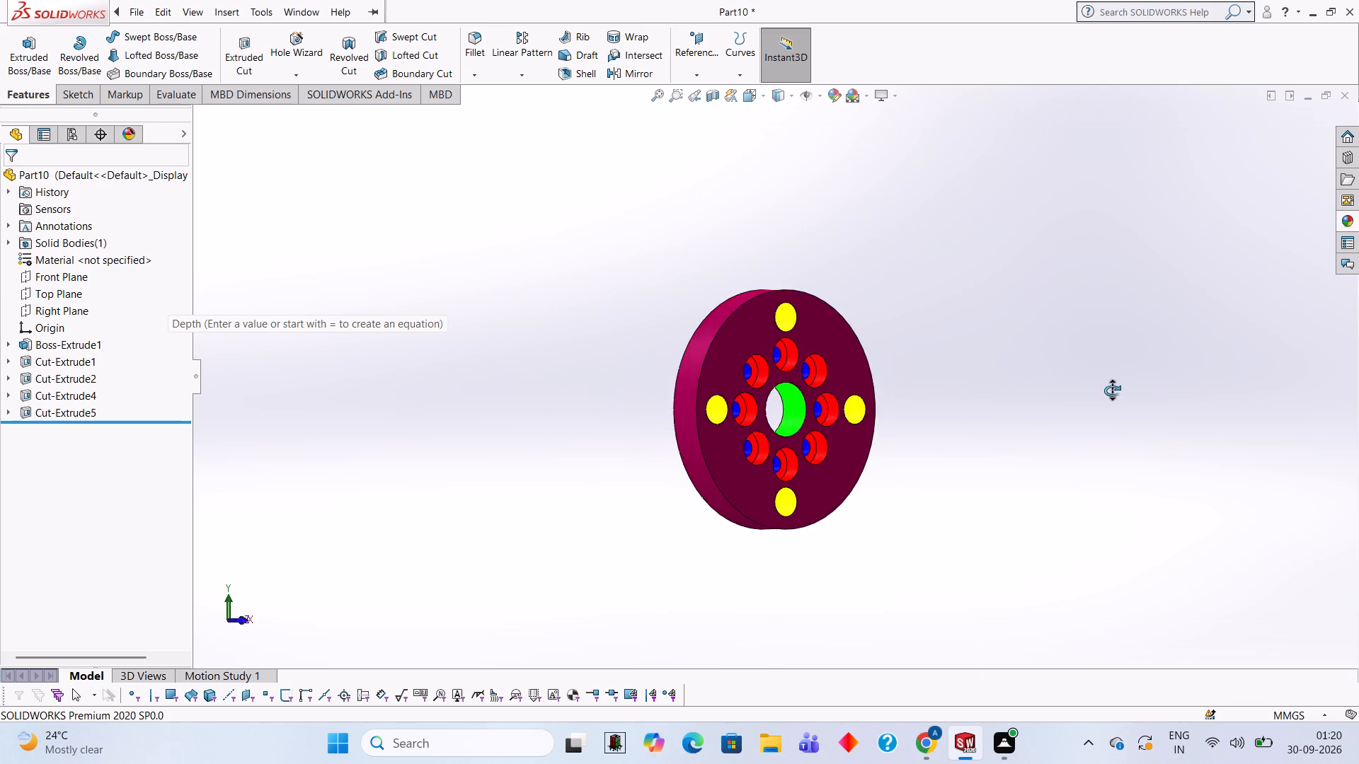
middle_drag(1112, 390, 571, 435)
middle_drag(800, 239, 806, 243)
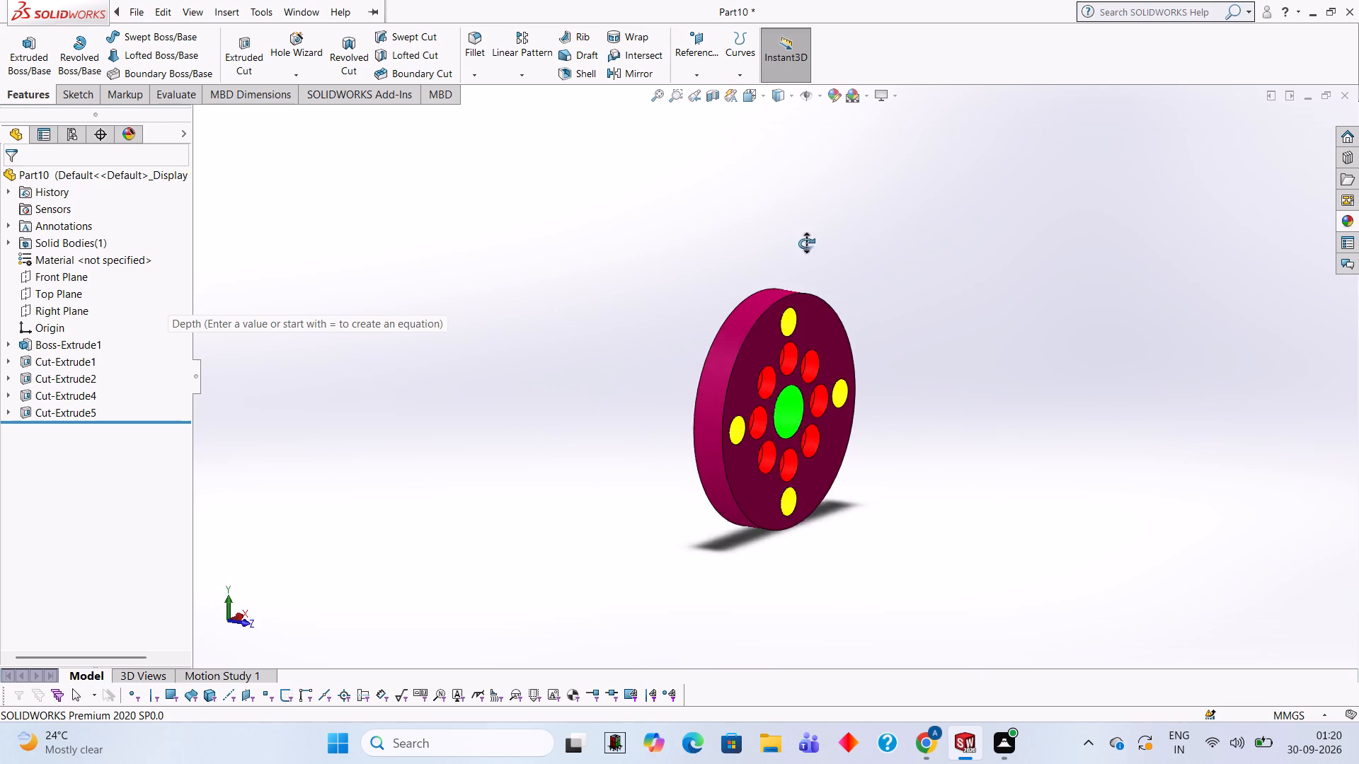
middle_drag(806, 243, 659, 289)
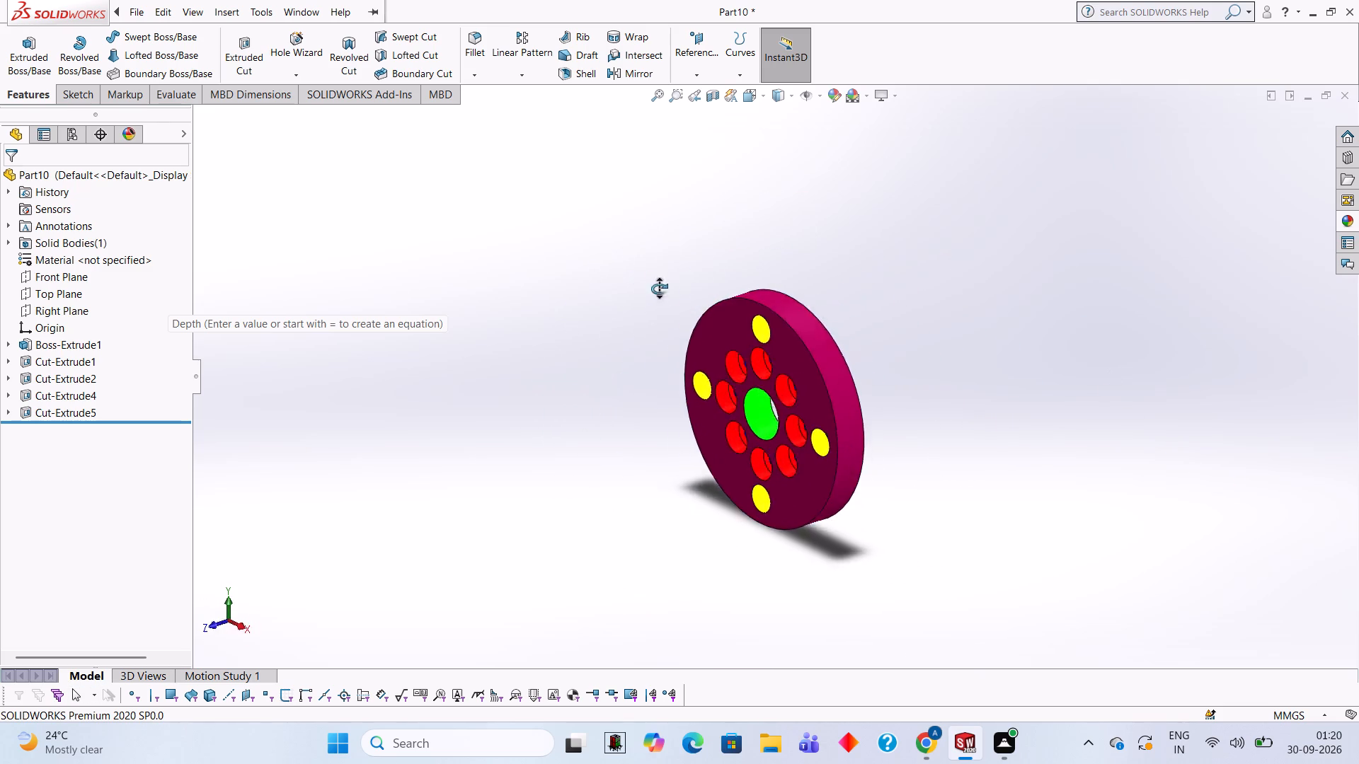
middle_drag(659, 289, 675, 266)
scroll(877, 413, up, 1)
middle_drag(877, 412, 879, 340)
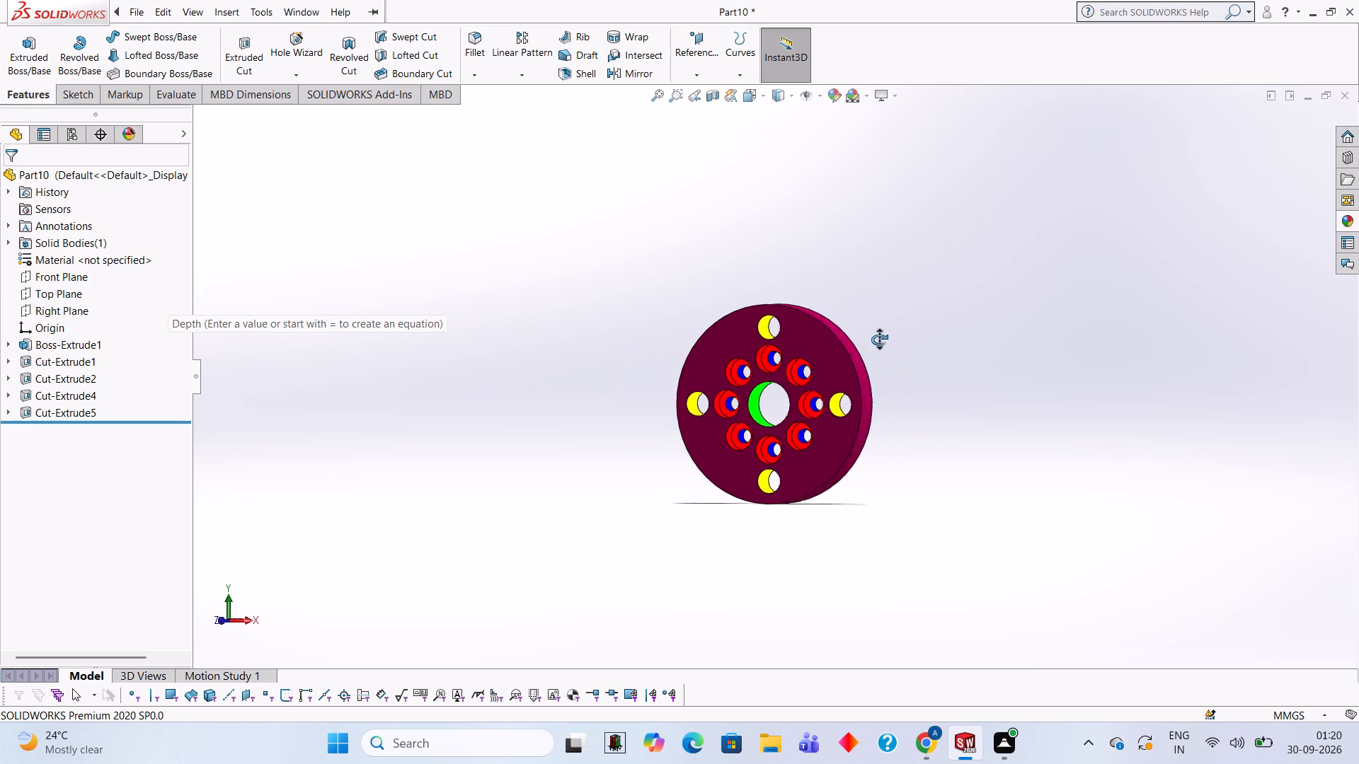
middle_drag(879, 340, 862, 398)
scroll(866, 400, down, 3)
middle_drag(872, 393, 883, 374)
scroll(836, 370, down, 1)
scroll(748, 357, up, 1)
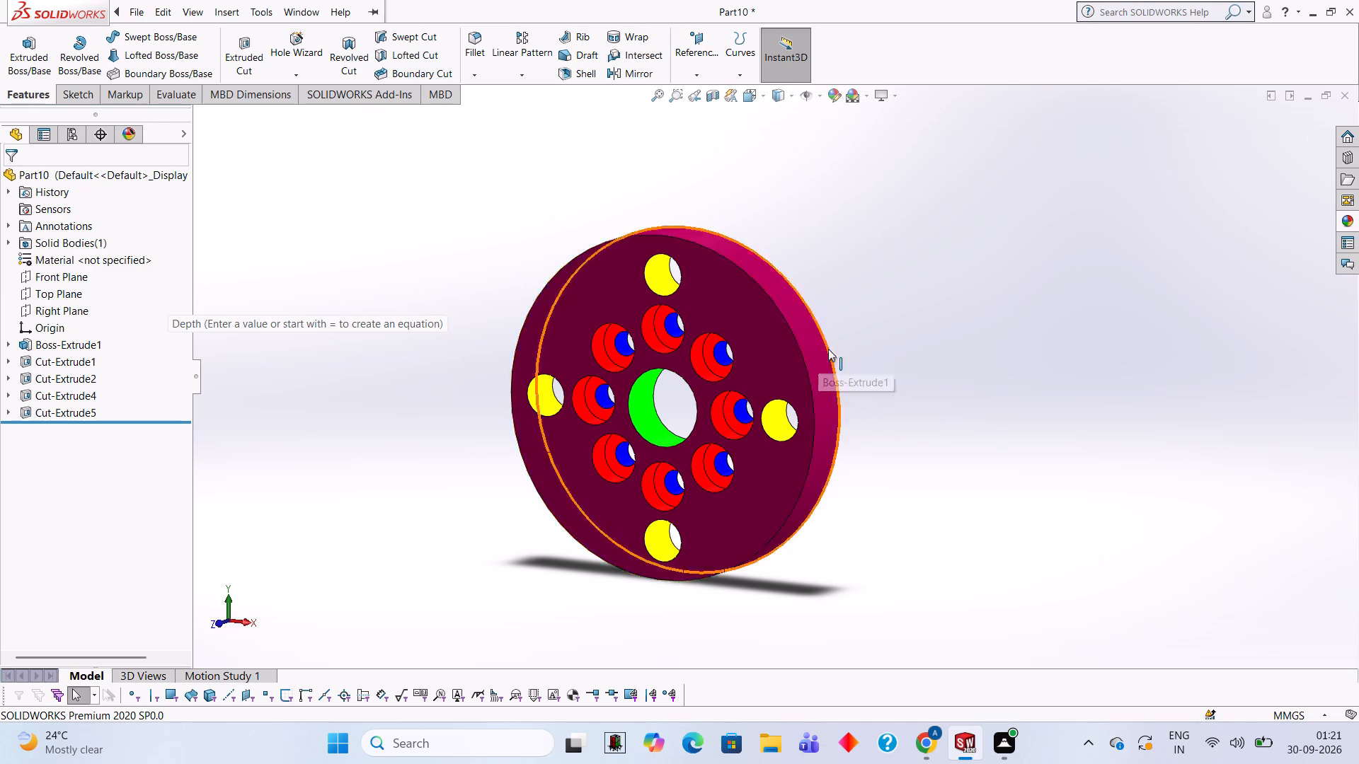
middle_drag(837, 352, 850, 322)
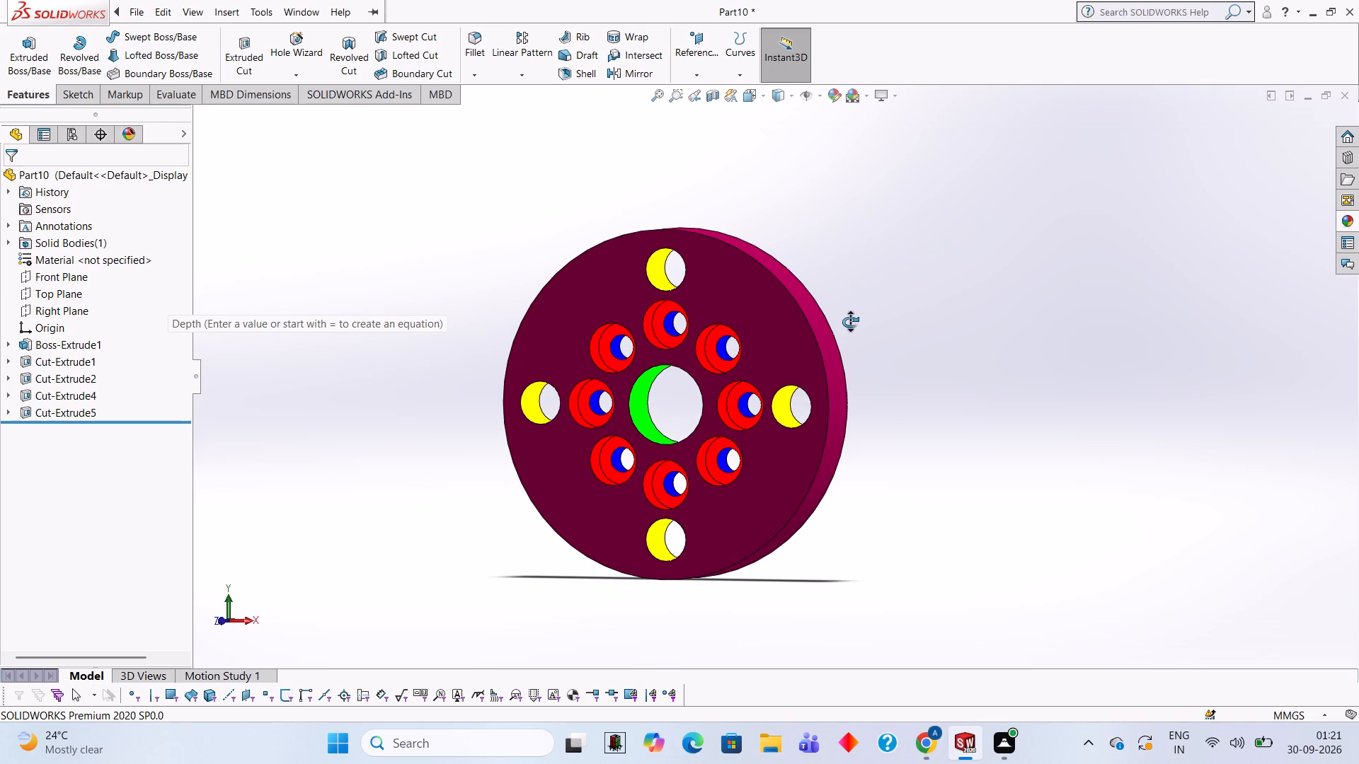
middle_drag(850, 322, 847, 321)
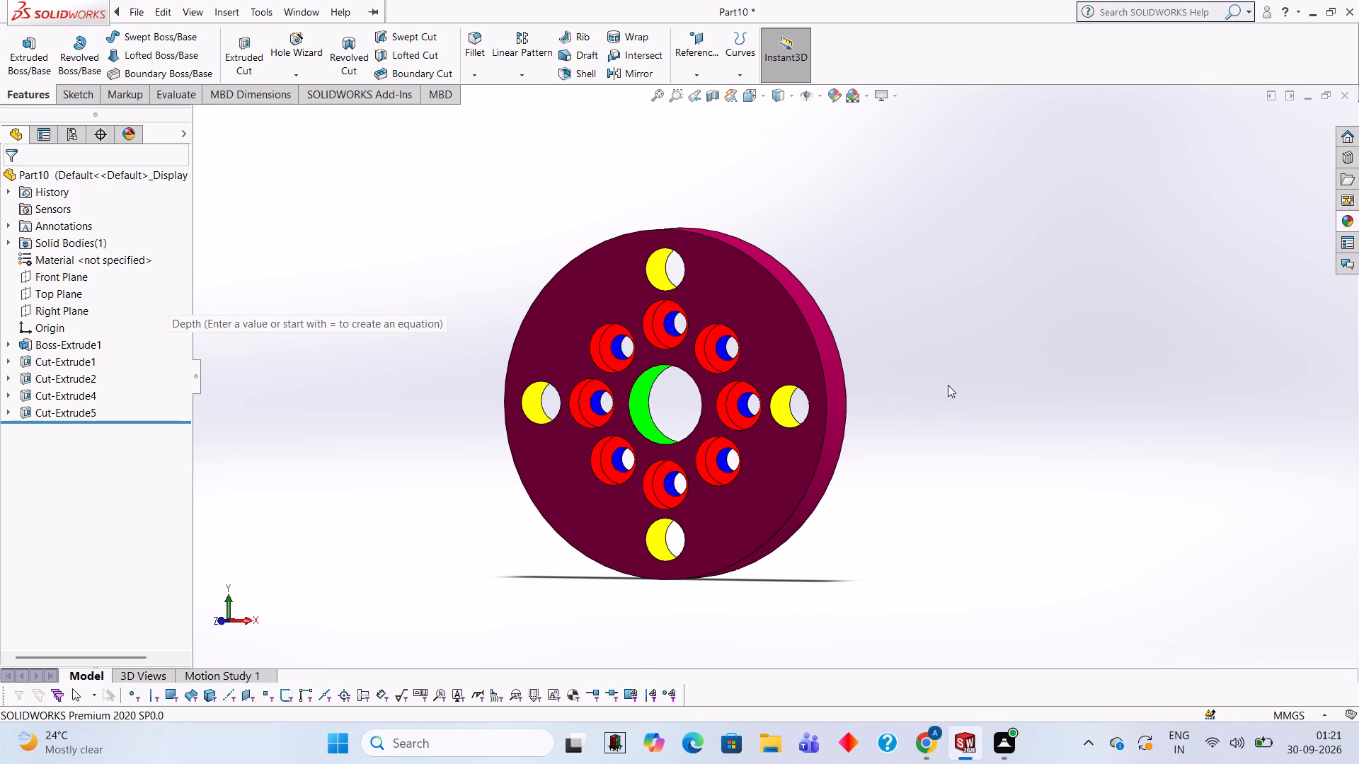
middle_drag(935, 329, 958, 336)
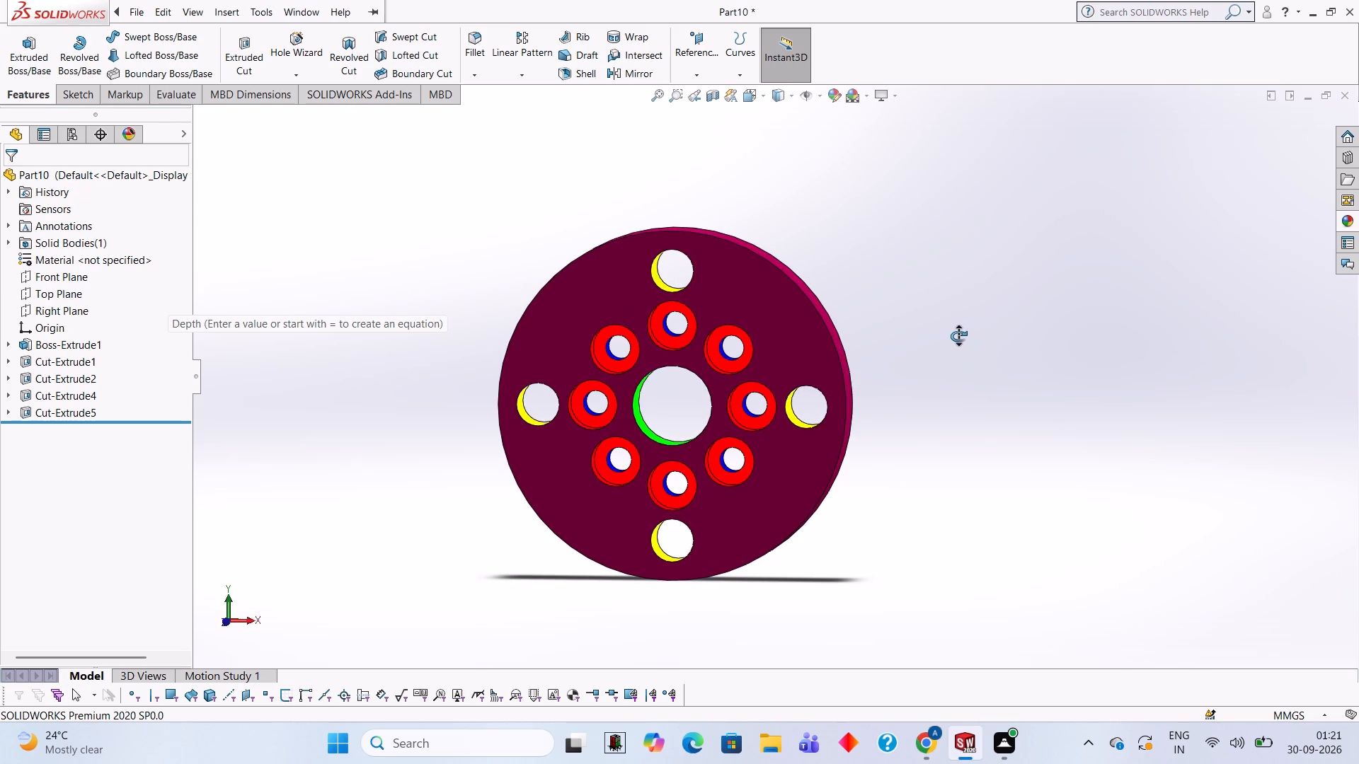
middle_drag(958, 336, 940, 374)
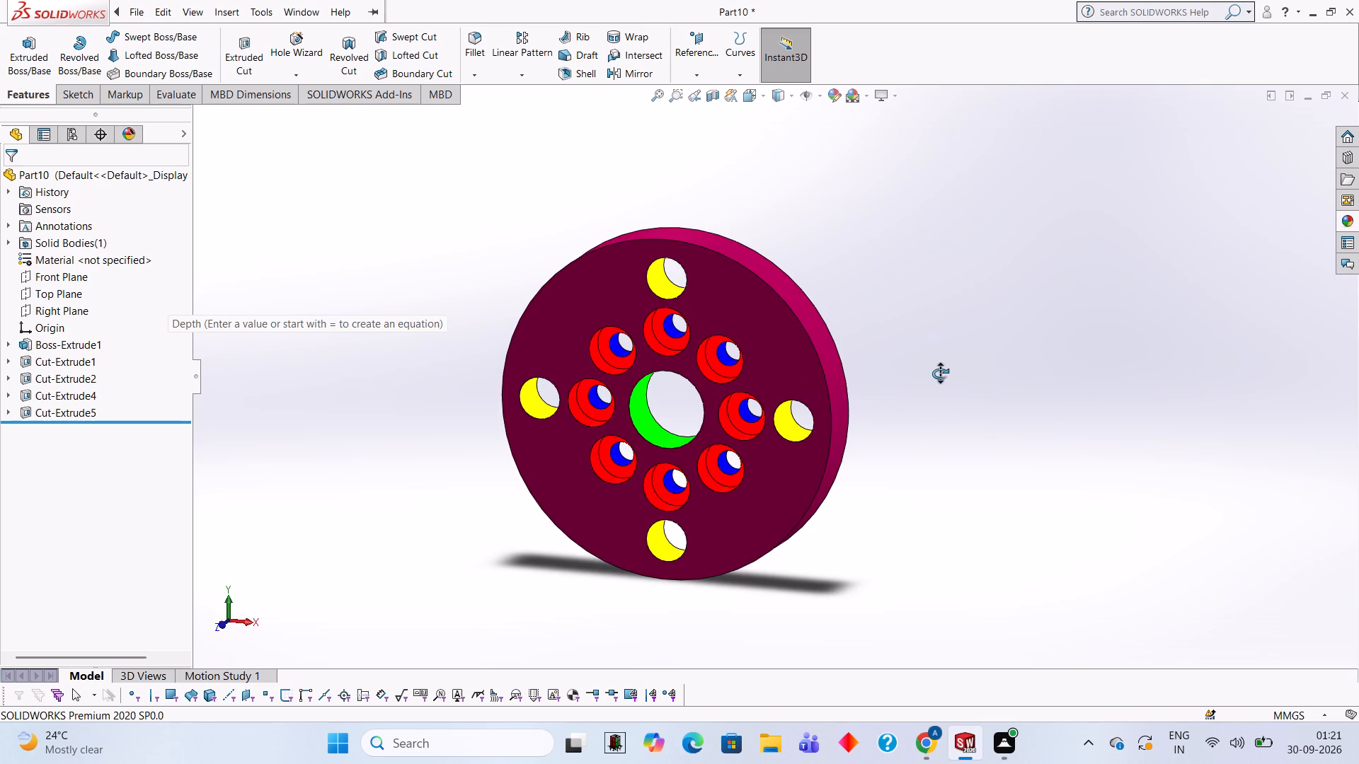
middle_drag(940, 374, 939, 364)
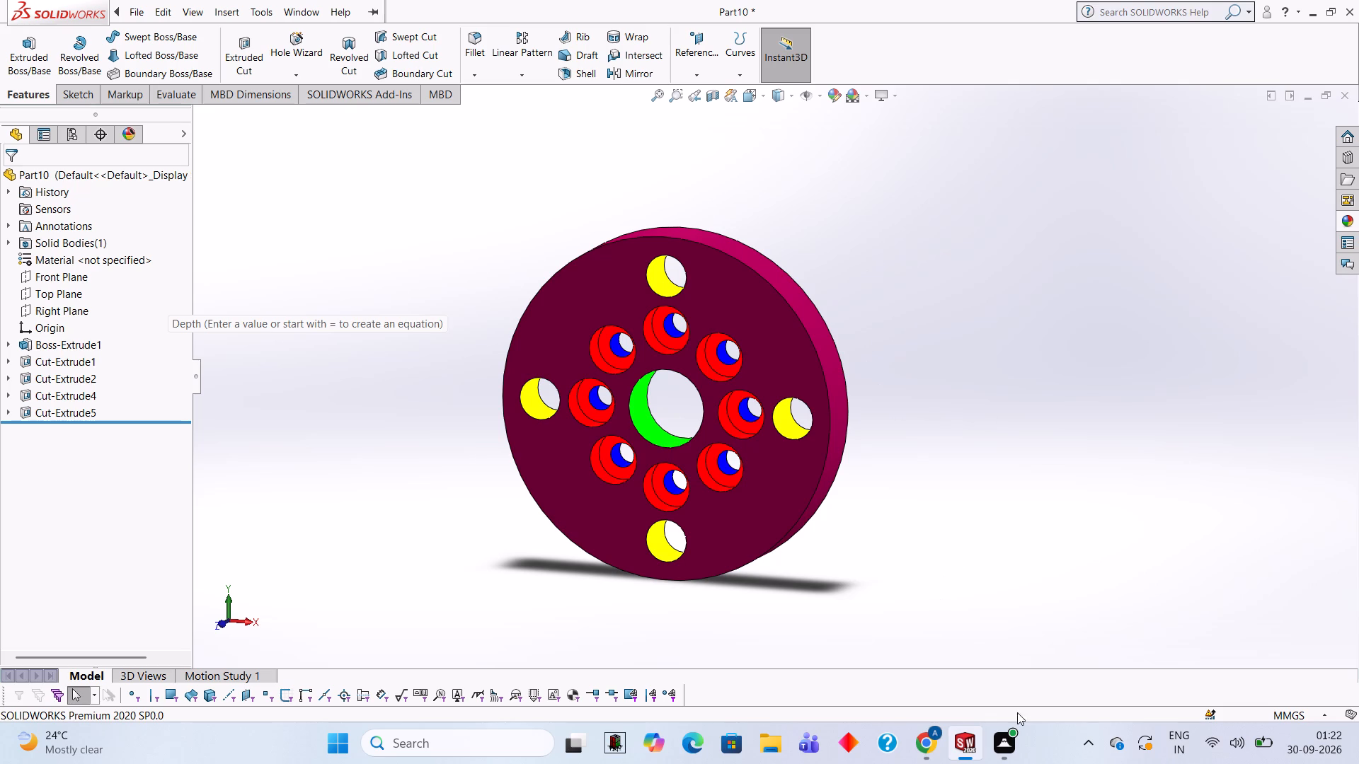
Start a new sketch on the disc's front face.
click(775, 347)
click(835, 305)
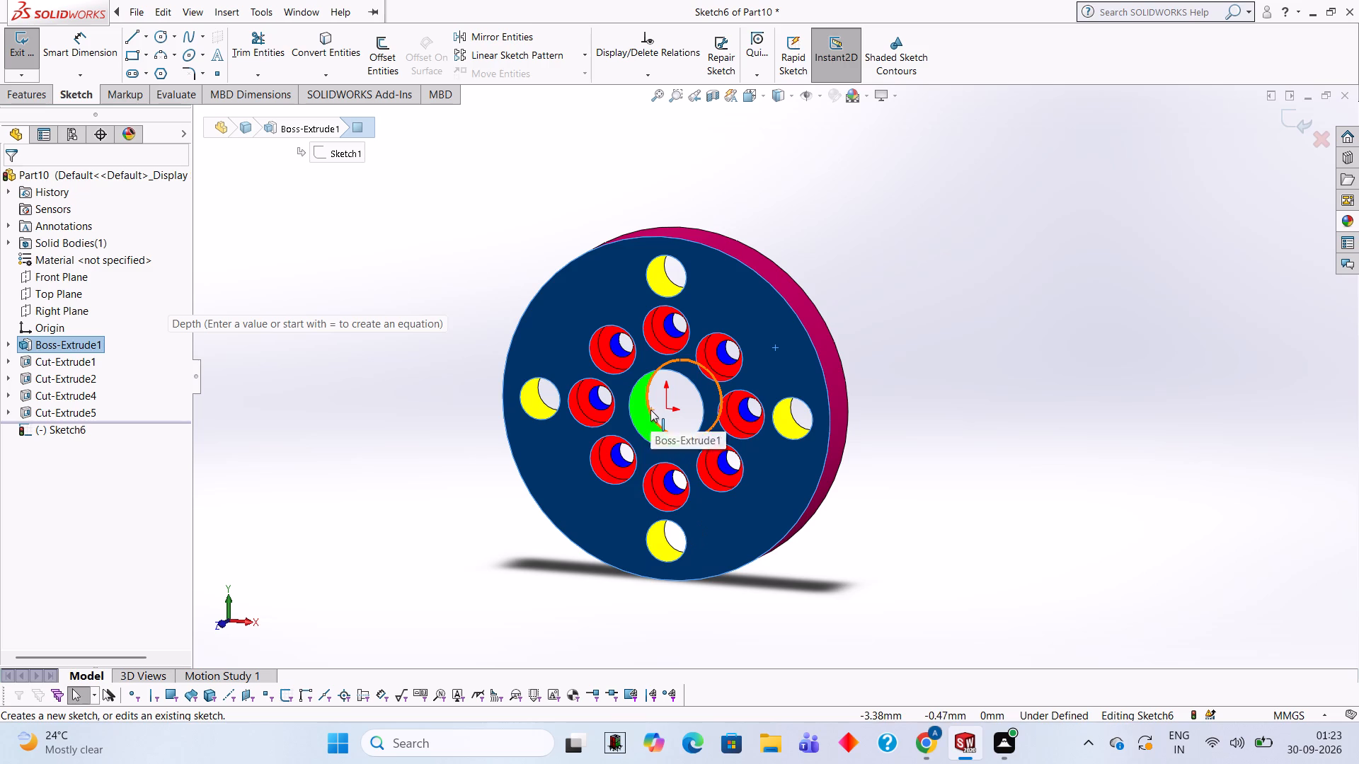
drag(918, 281, 923, 273)
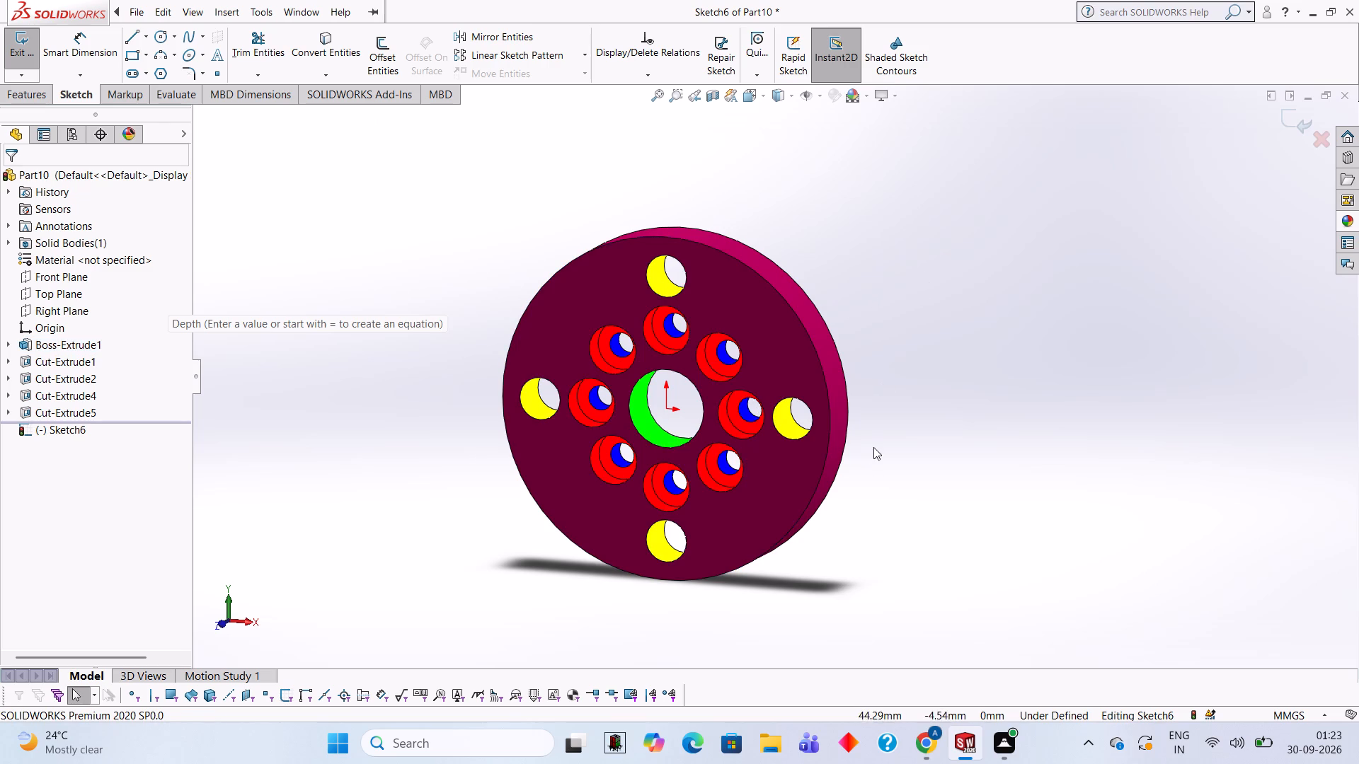
Examine the coloured disc and its stepped holes from several angles and distances.
middle_drag(933, 395, 908, 354)
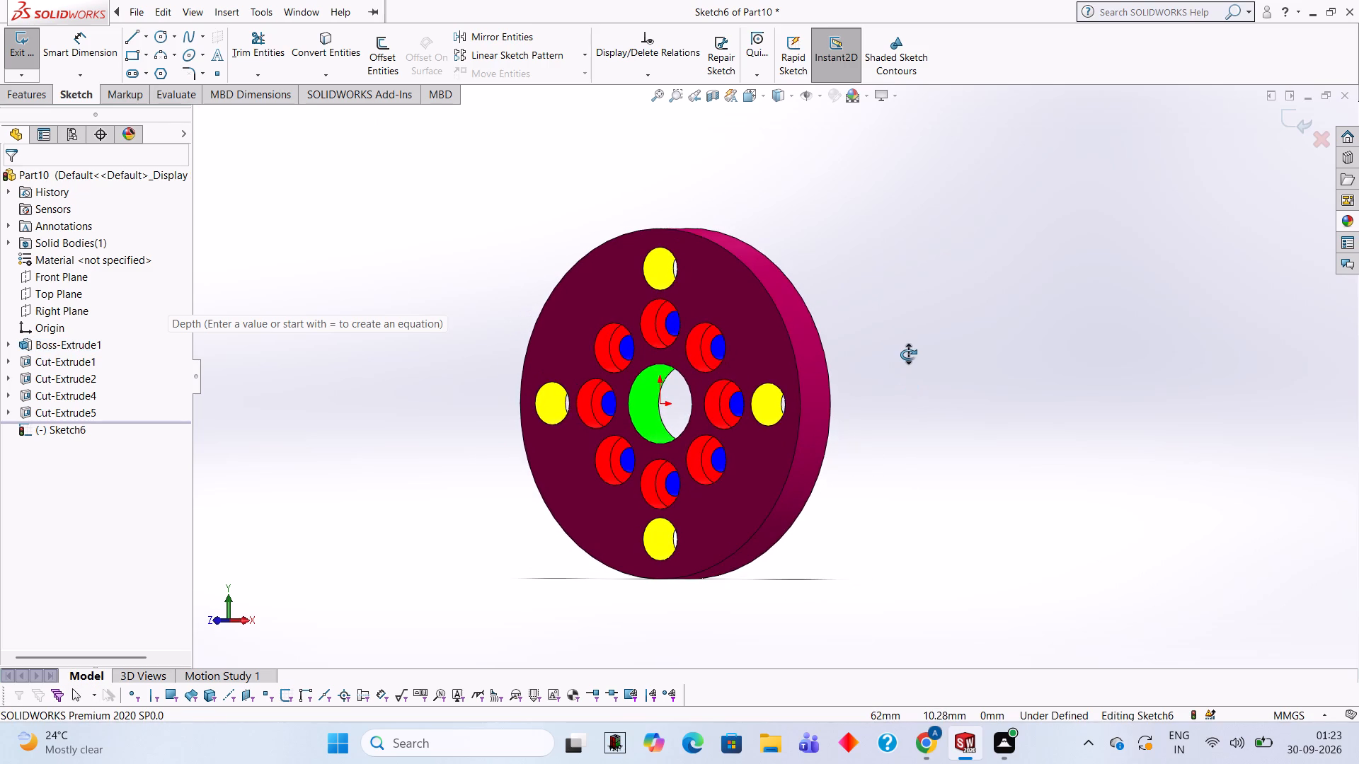
middle_drag(908, 354, 929, 364)
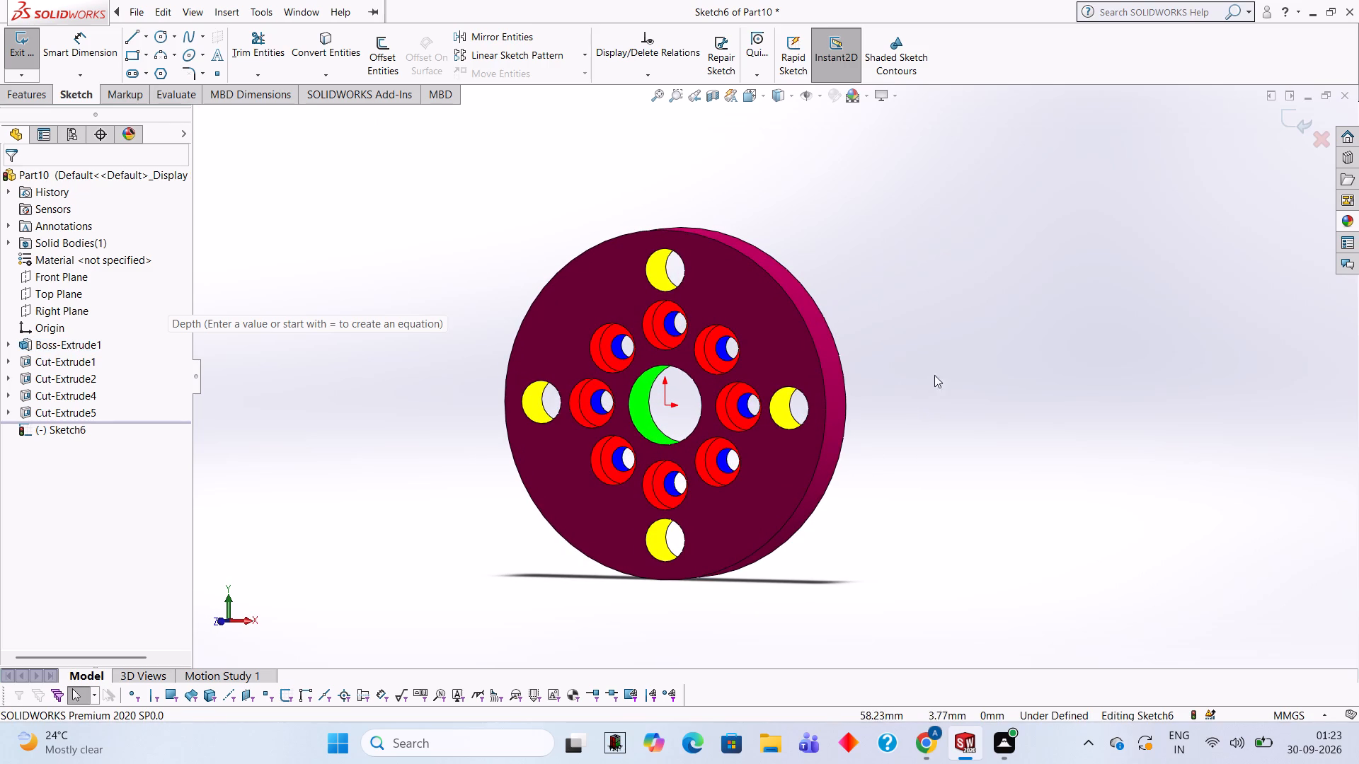
middle_drag(877, 277, 871, 327)
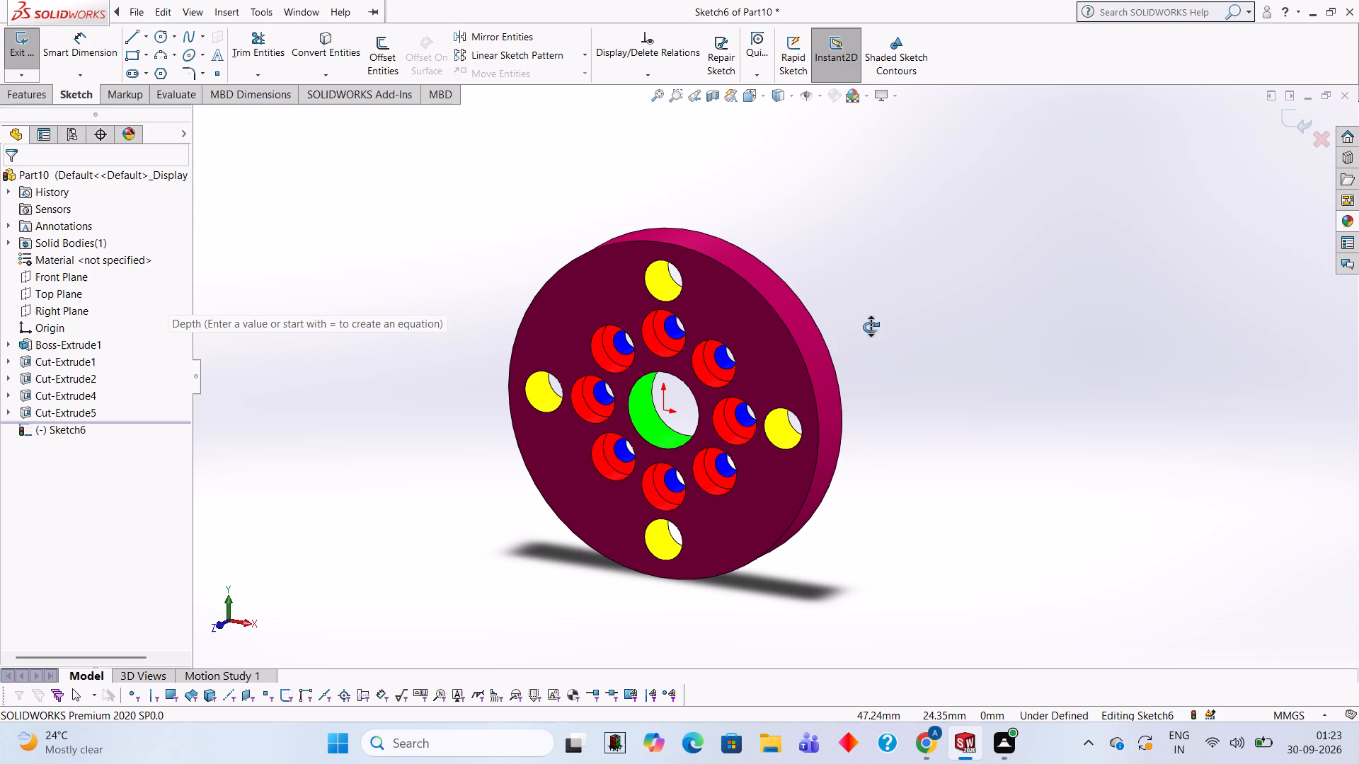
middle_drag(871, 327, 866, 325)
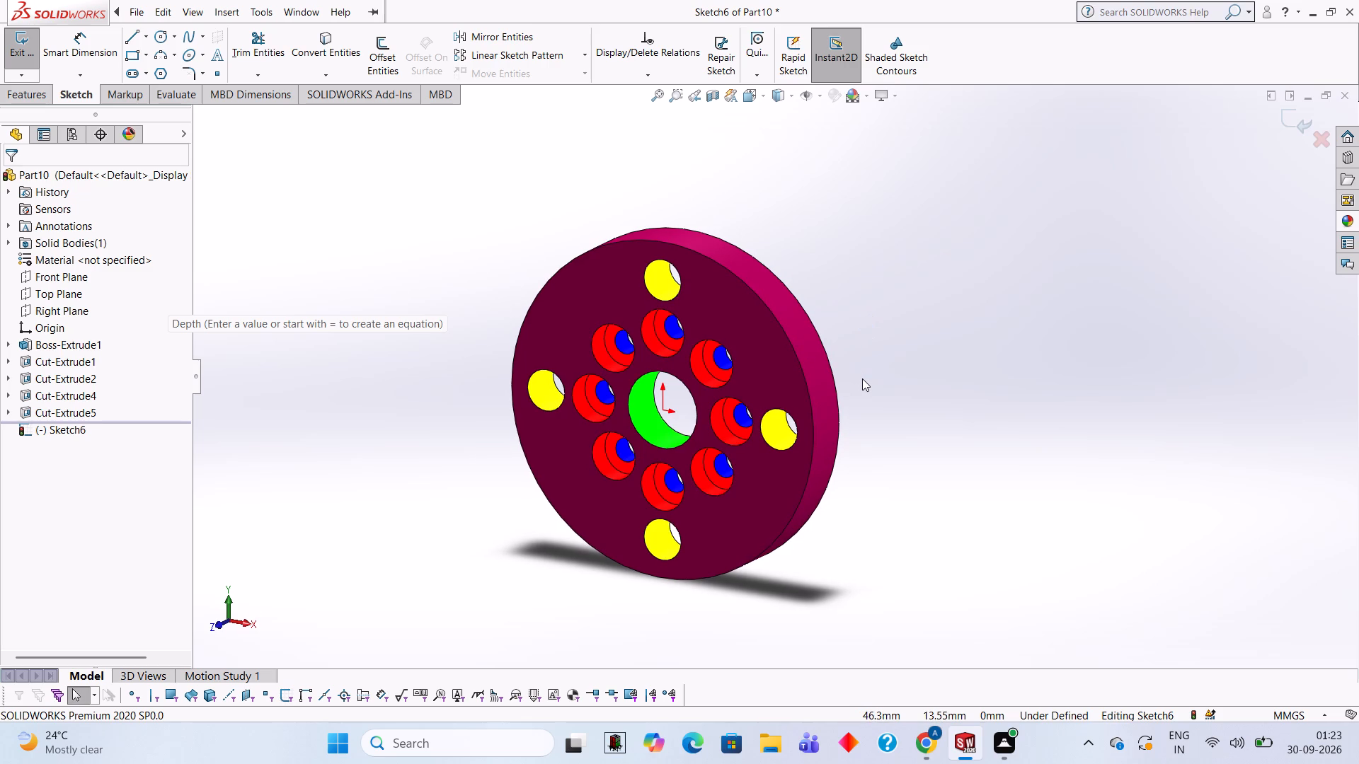
scroll(862, 378, up, 1)
scroll(862, 374, down, 1)
scroll(646, 382, down, 1)
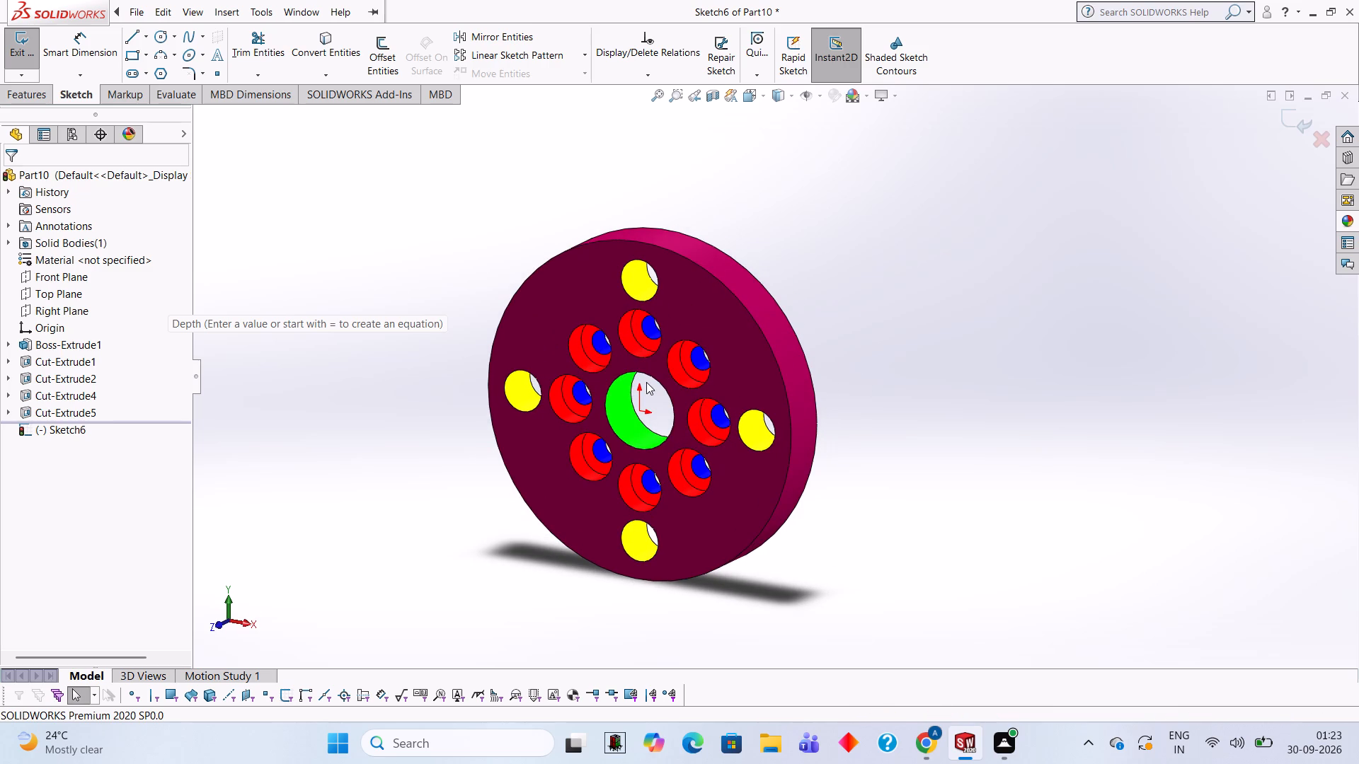
scroll(592, 383, down, 1)
scroll(592, 383, up, 1)
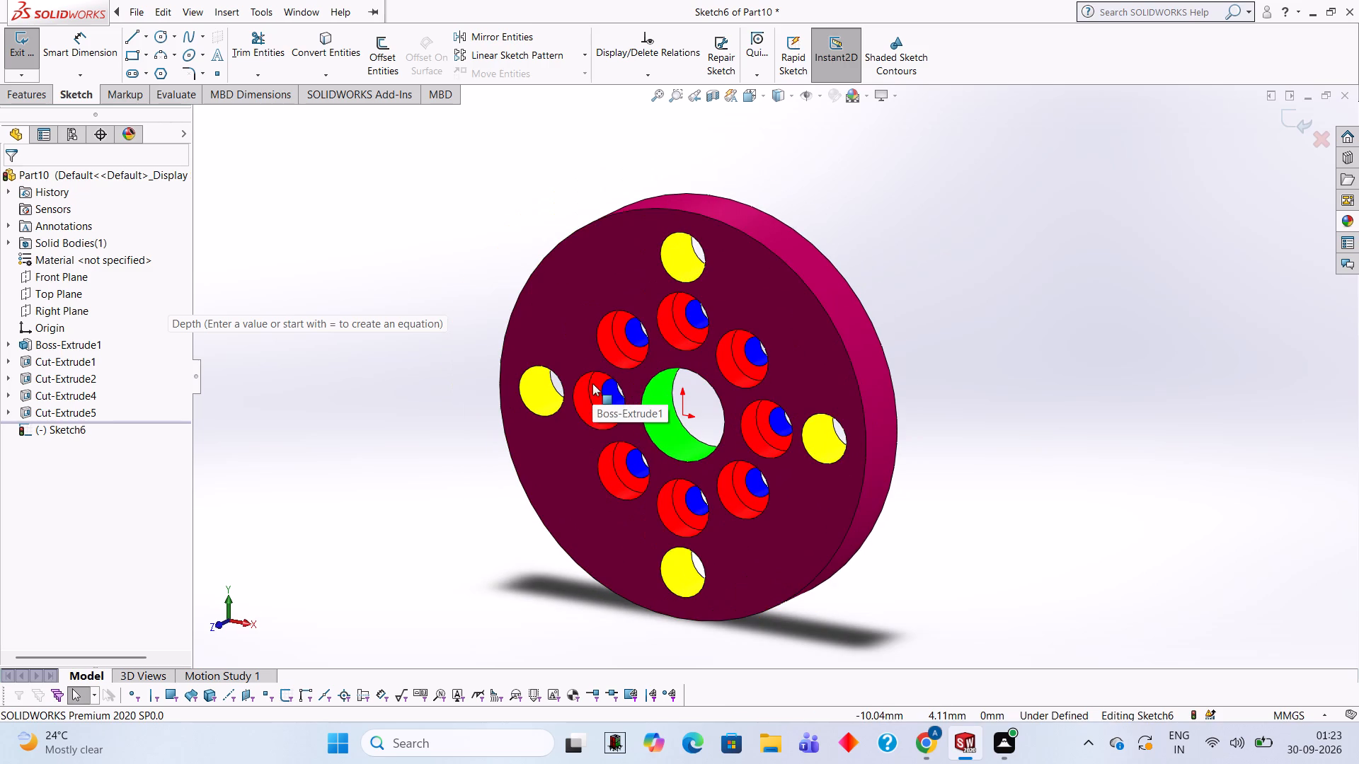
scroll(593, 383, down, 1)
scroll(641, 389, up, 1)
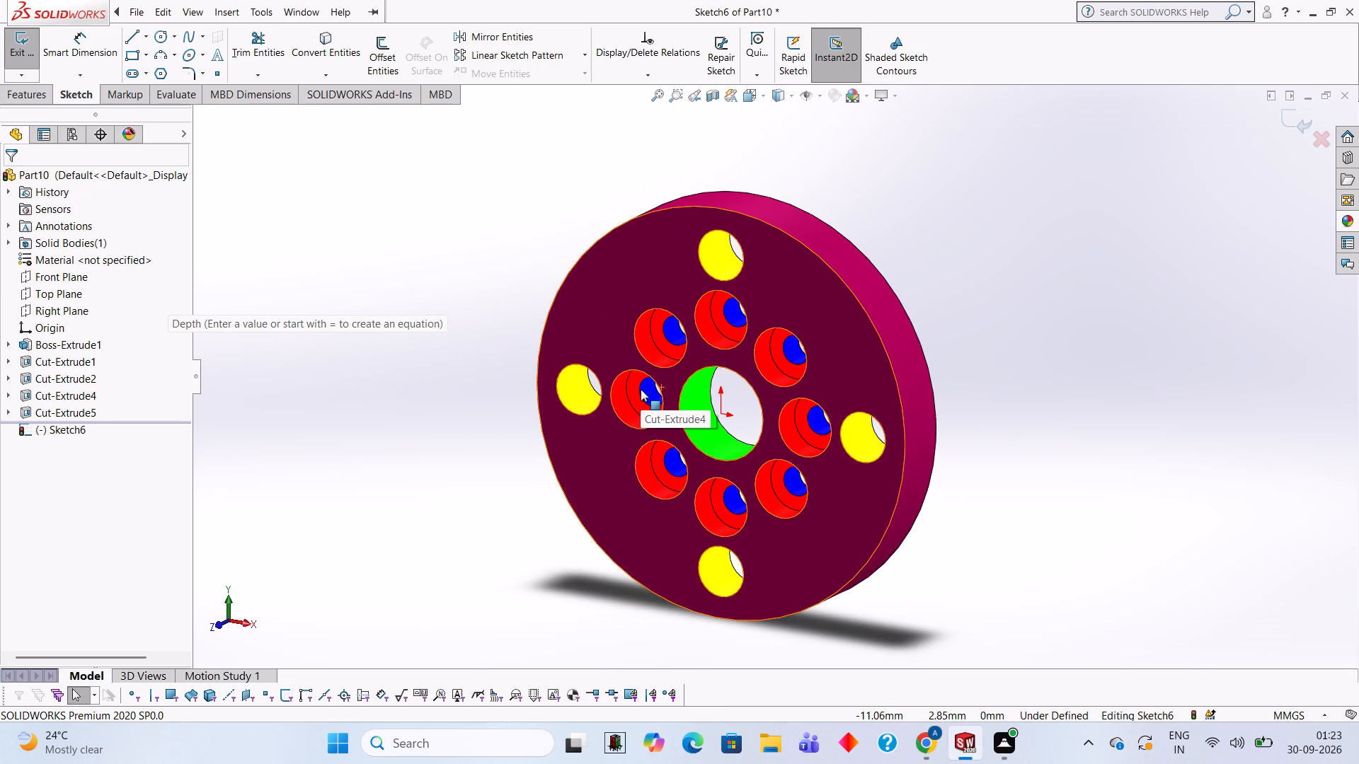
Apply the solid Orange appearance to the whole extruded boss feature of the disc.
click(1352, 219)
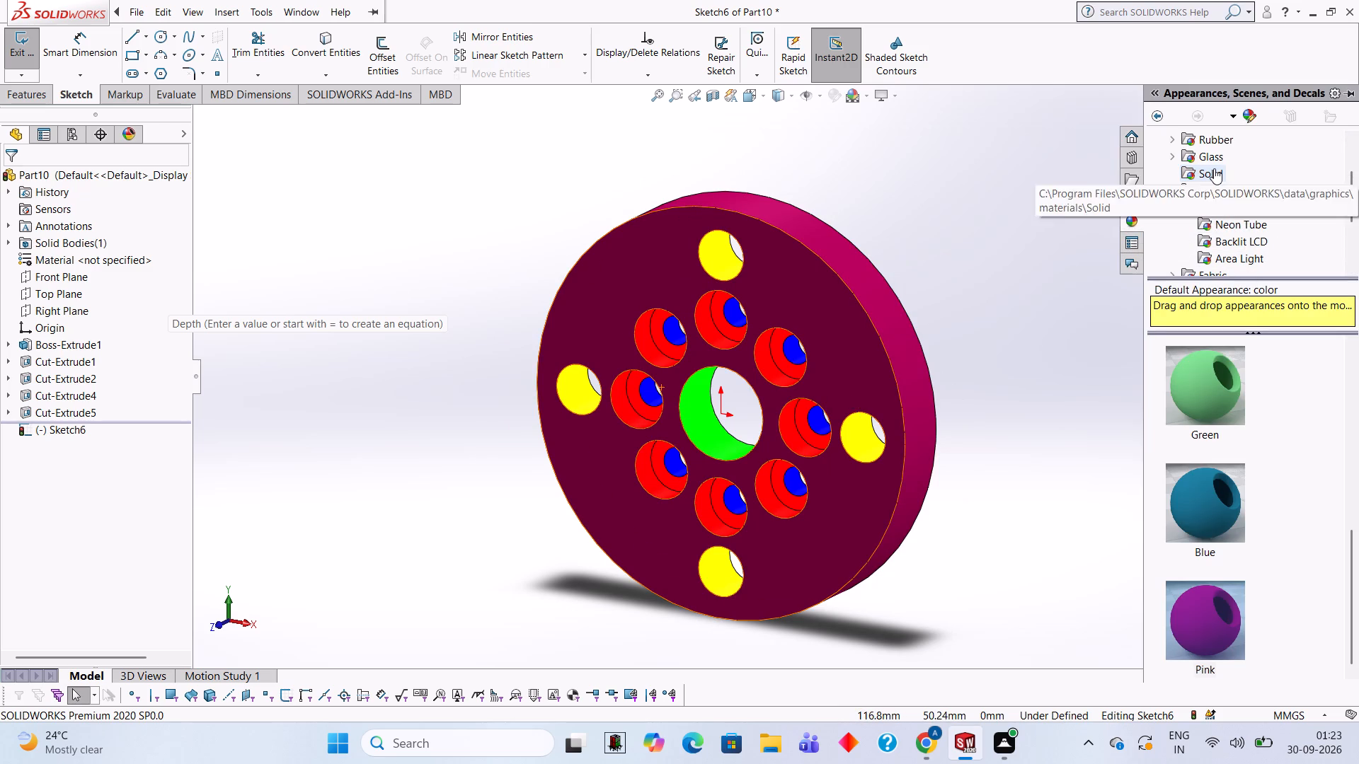
click(1214, 168)
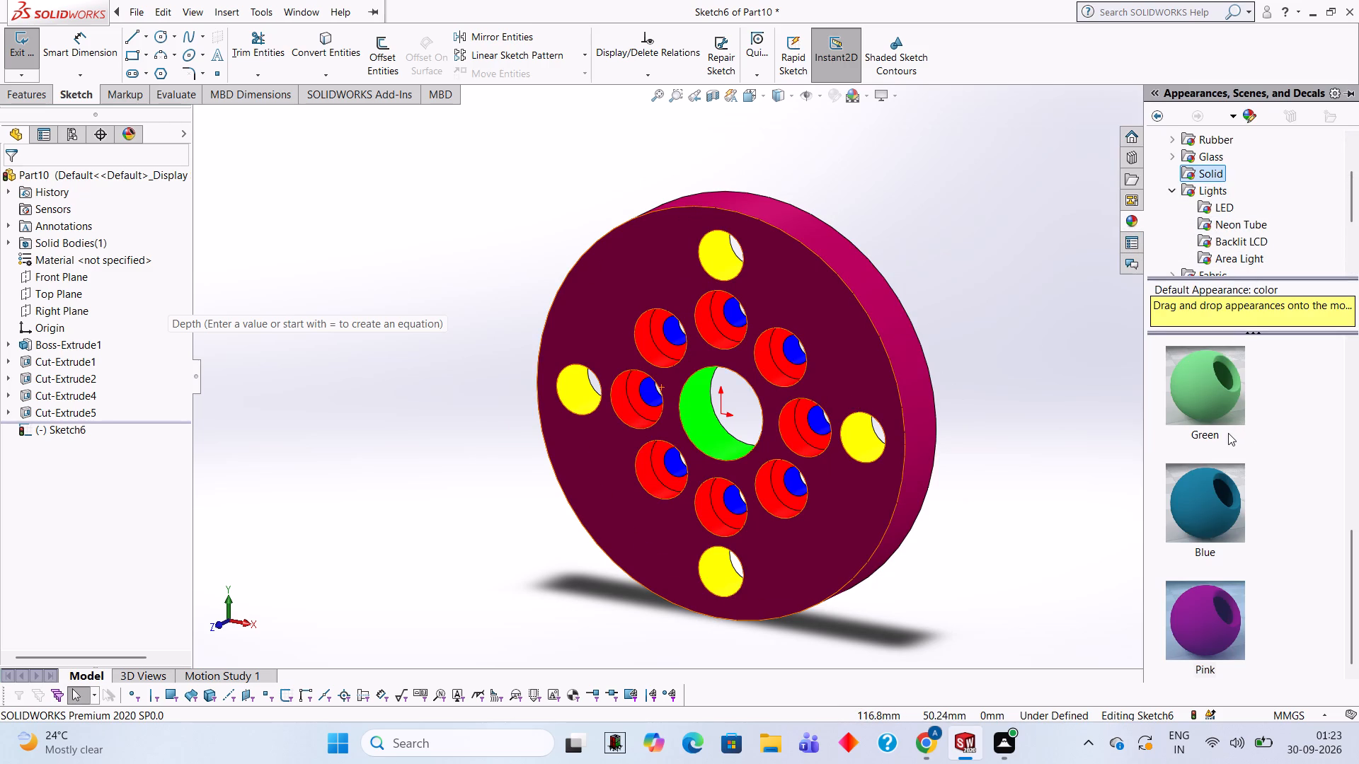
scroll(1228, 446, down, 2)
scroll(1199, 557, up, 2)
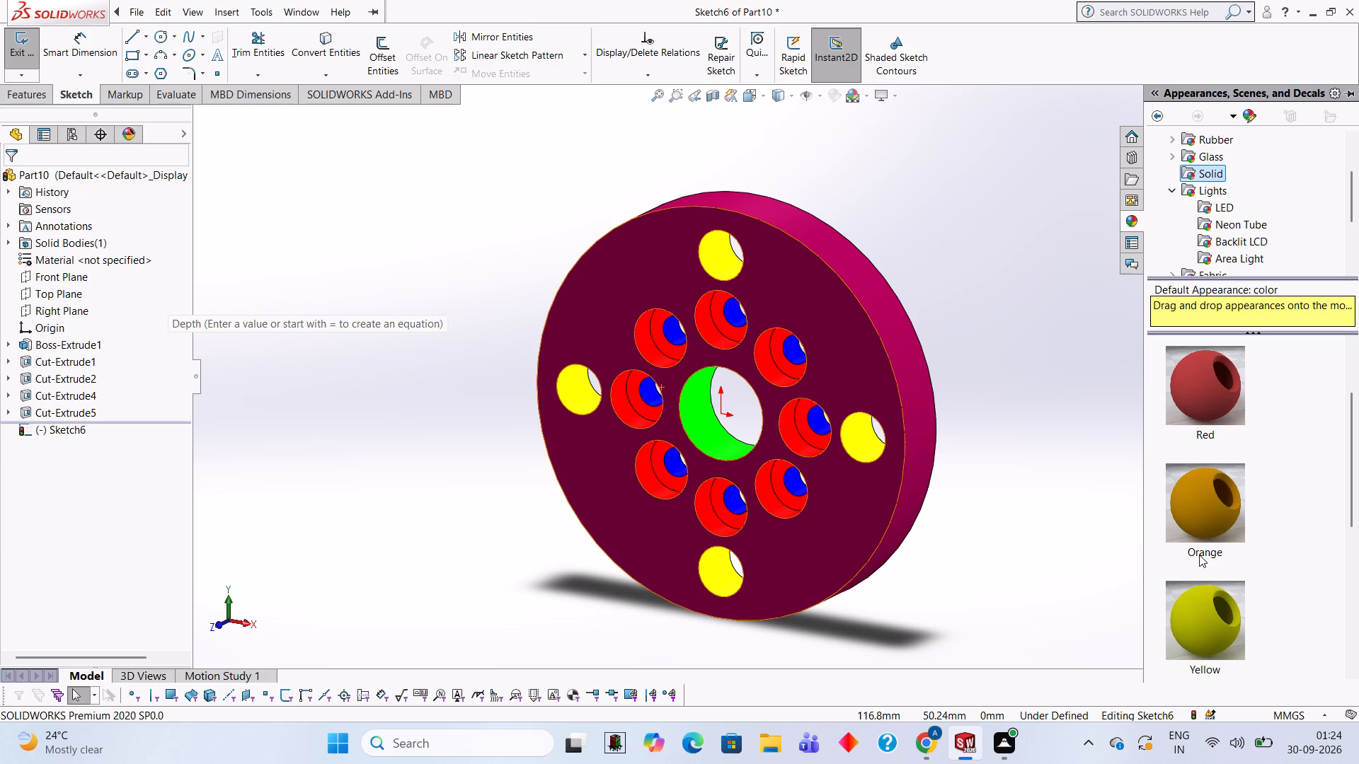
drag(1206, 518, 851, 330)
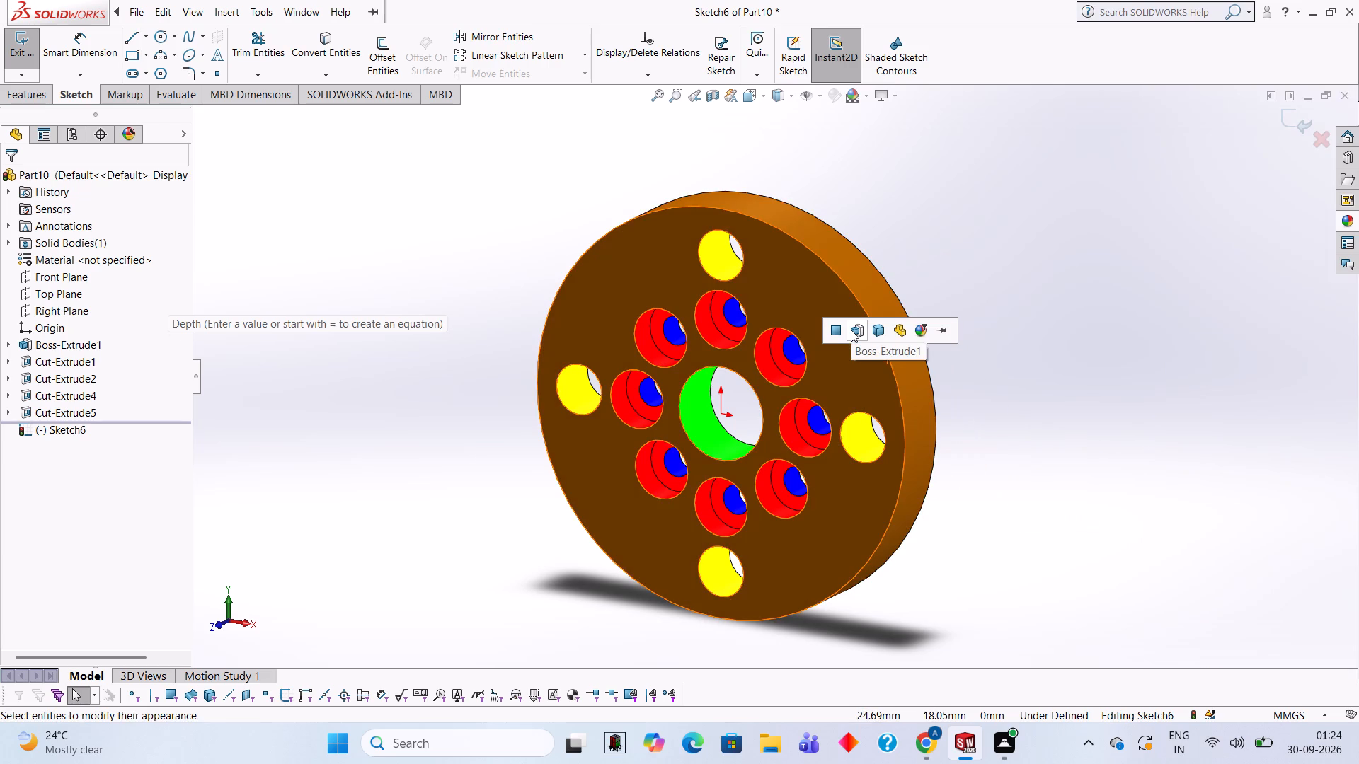
click(851, 330)
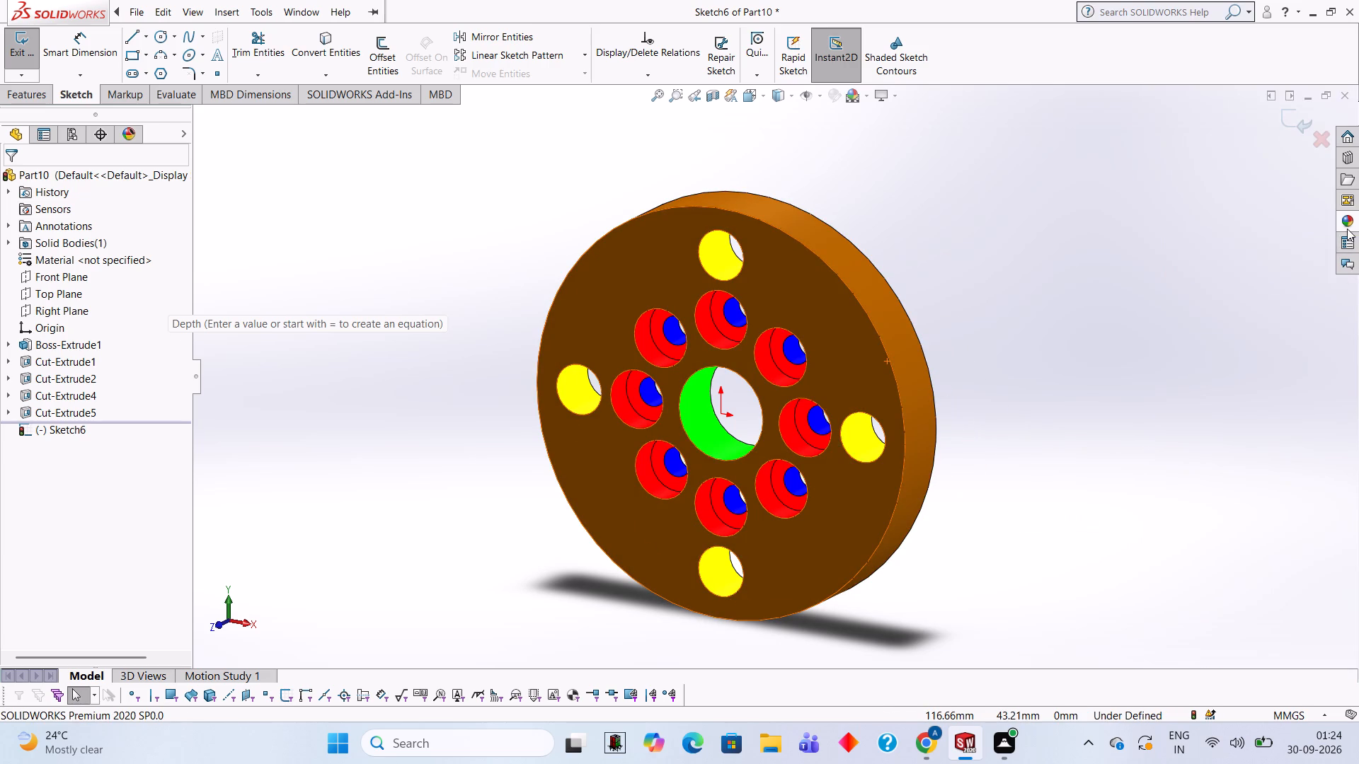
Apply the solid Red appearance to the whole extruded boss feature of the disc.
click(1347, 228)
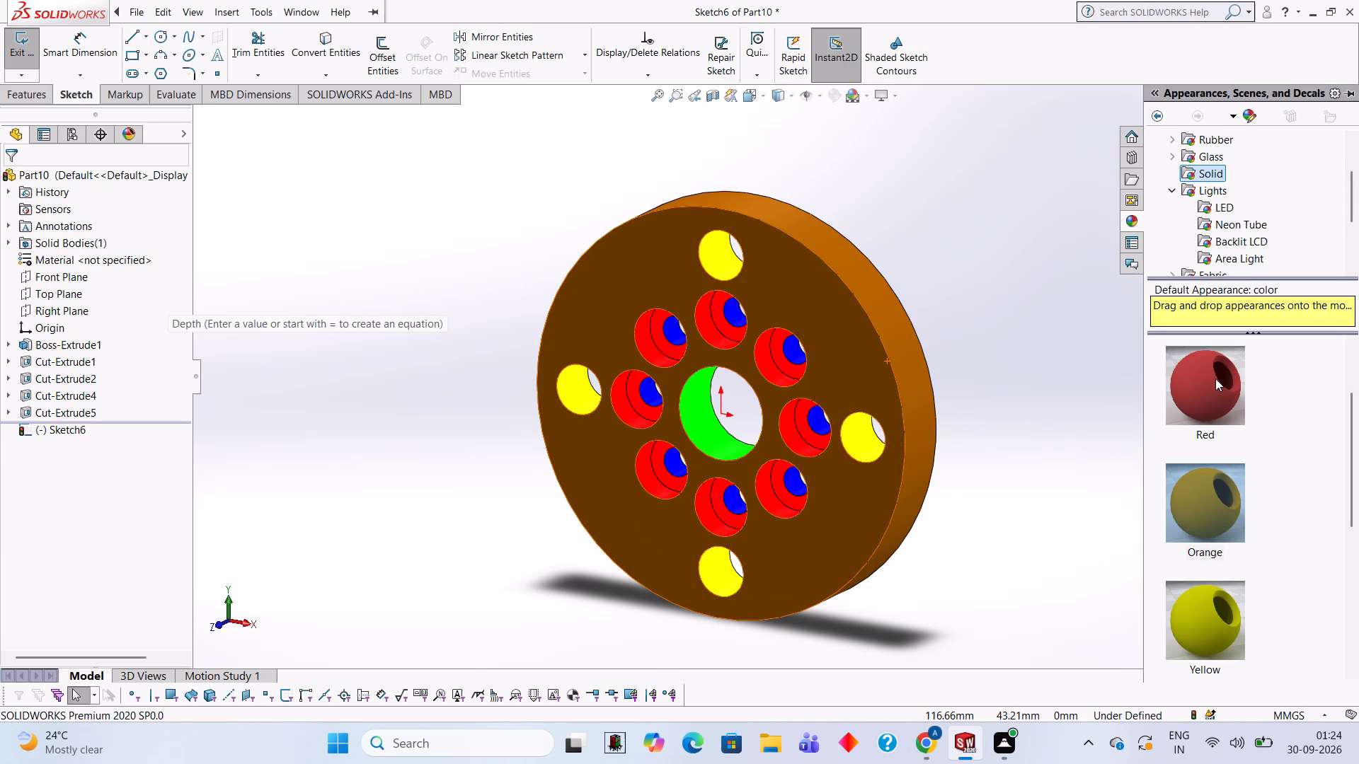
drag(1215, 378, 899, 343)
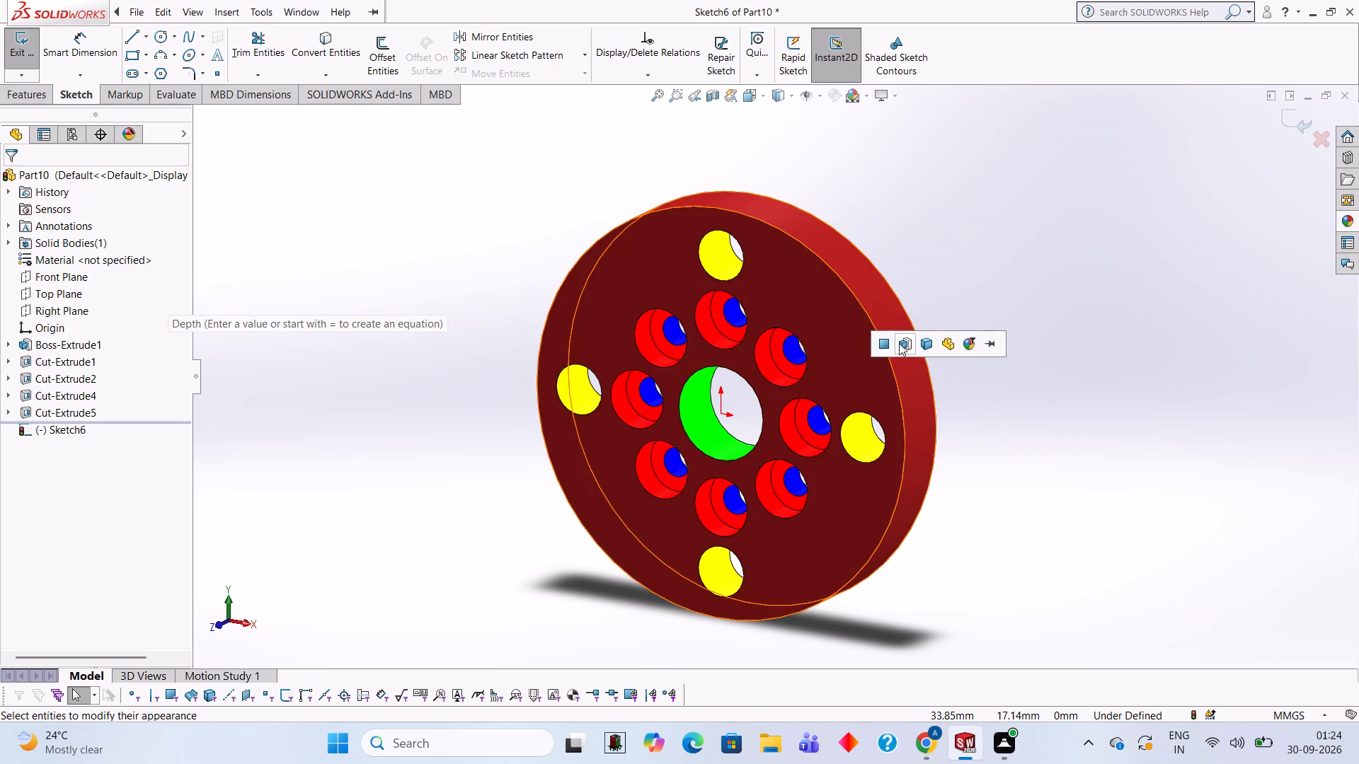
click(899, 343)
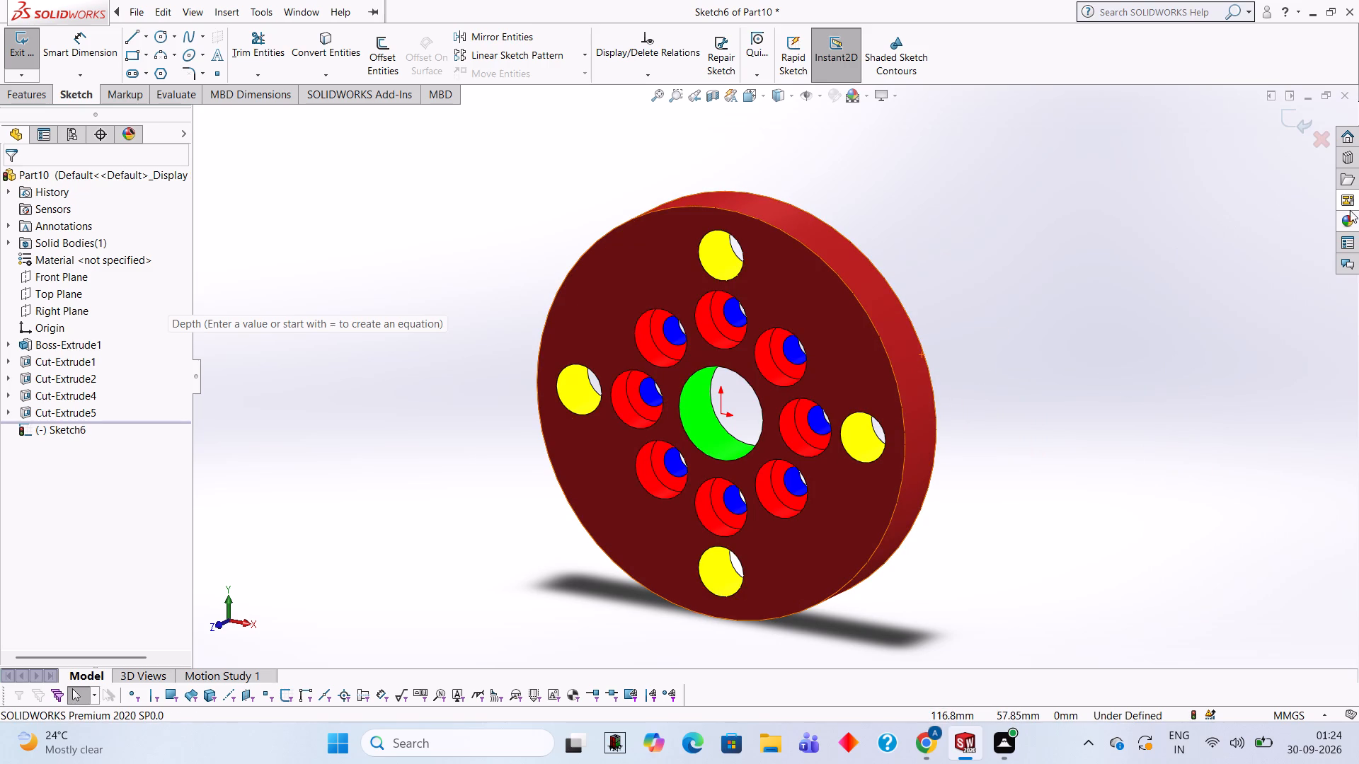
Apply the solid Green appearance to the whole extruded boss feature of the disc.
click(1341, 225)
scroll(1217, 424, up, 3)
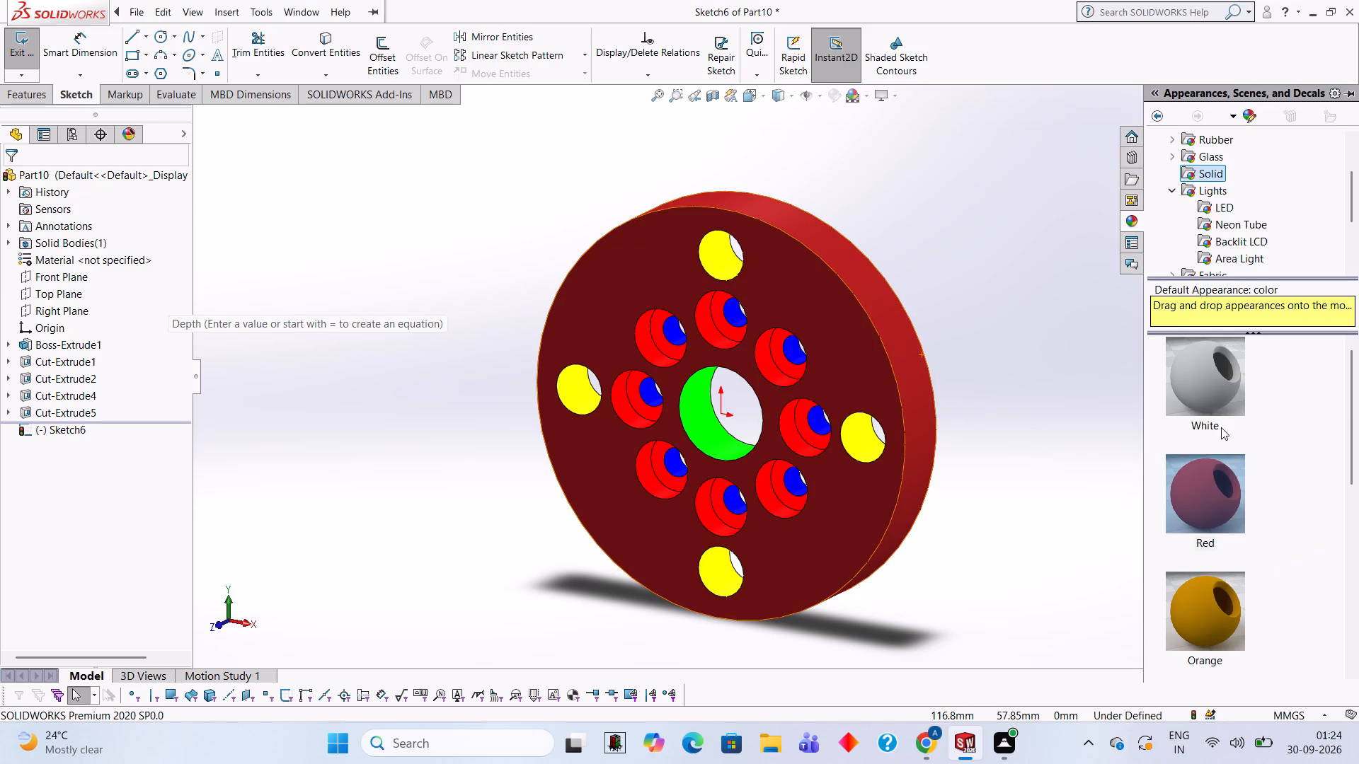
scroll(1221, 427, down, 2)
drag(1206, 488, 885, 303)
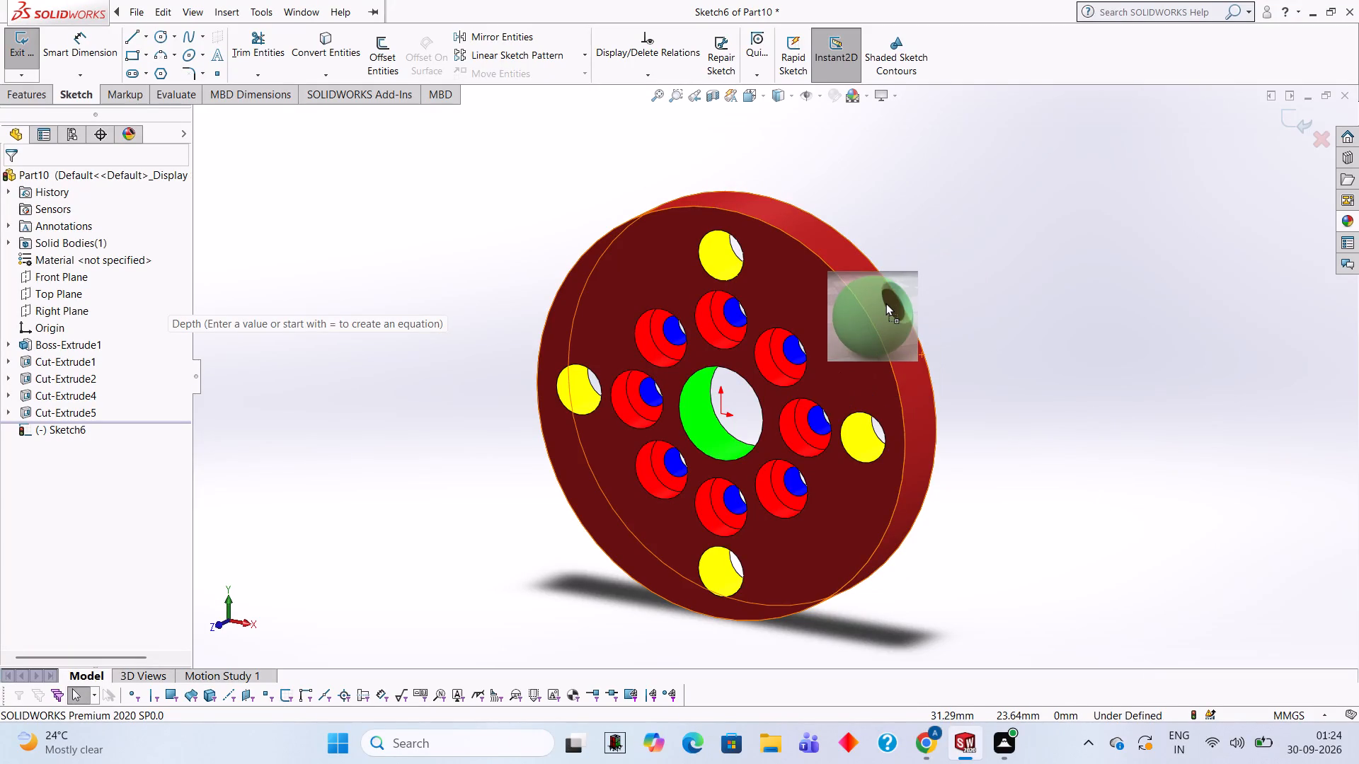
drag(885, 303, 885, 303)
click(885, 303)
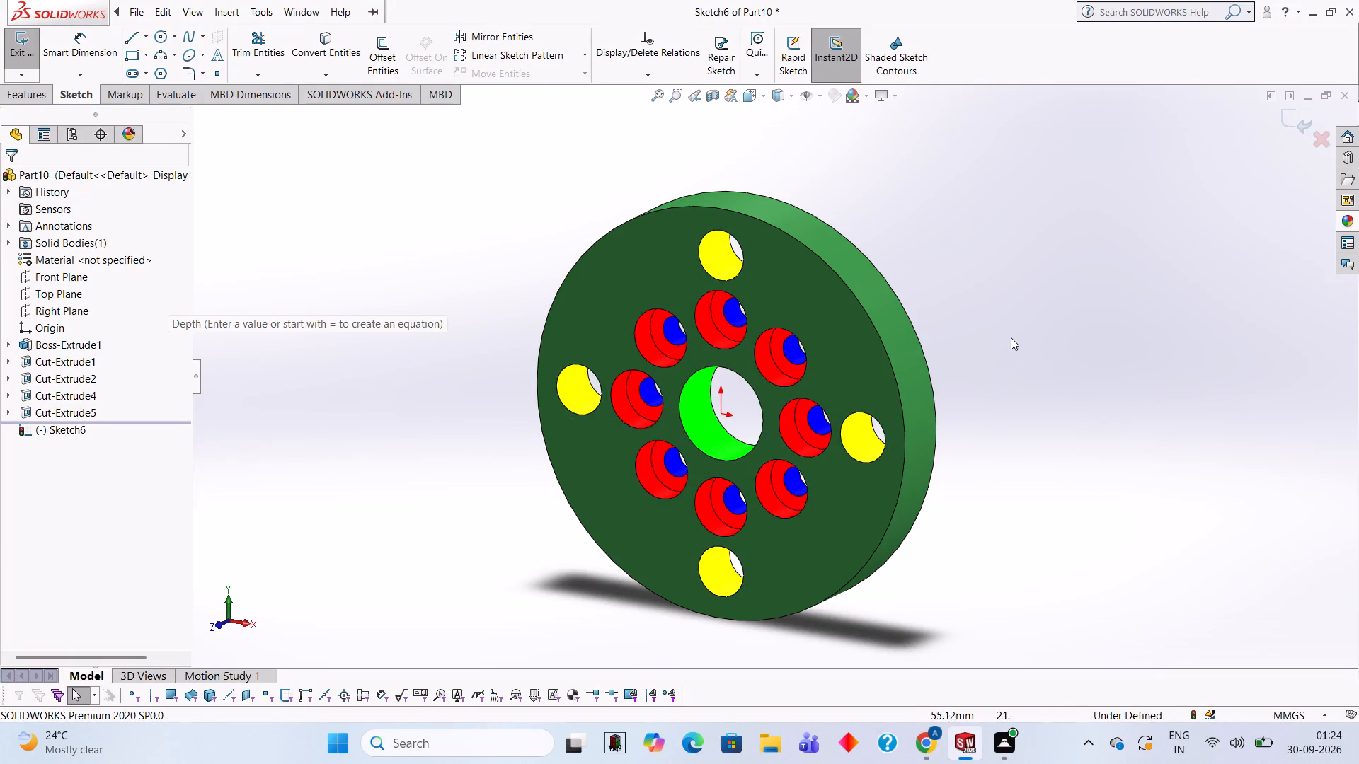
Apply a magenta appearance from the Solid lights collection to the whole extruded boss feature of the disc.
middle_drag(1023, 342, 1032, 335)
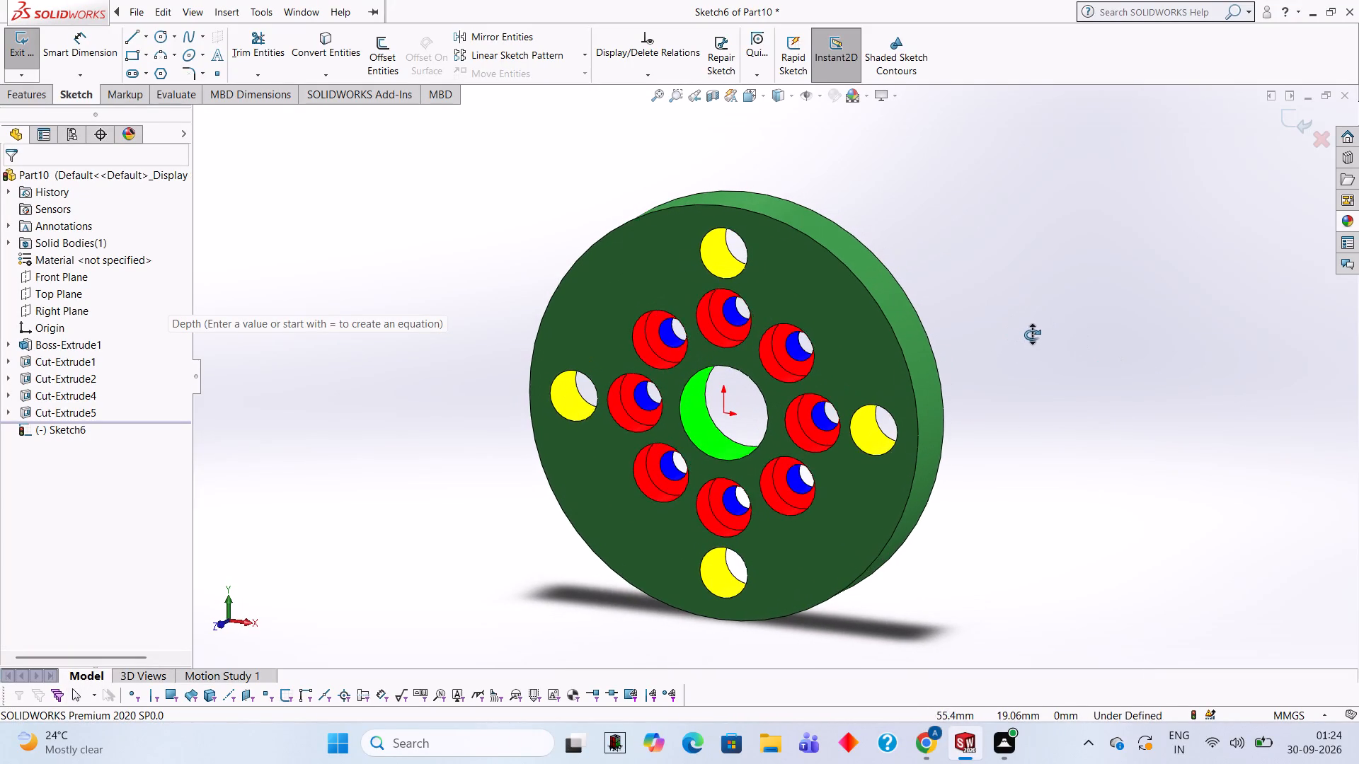
middle_drag(1032, 335, 1021, 335)
middle_drag(991, 380, 1008, 389)
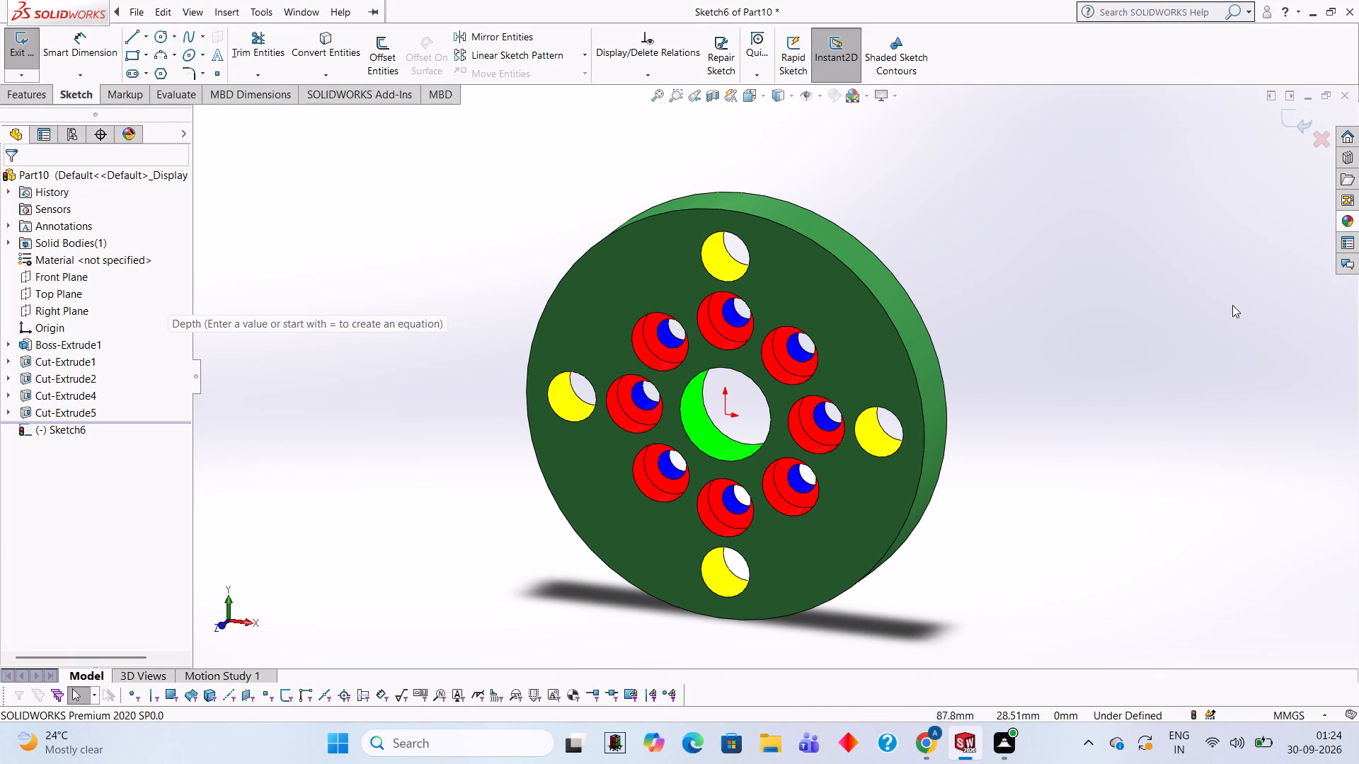
click(1348, 212)
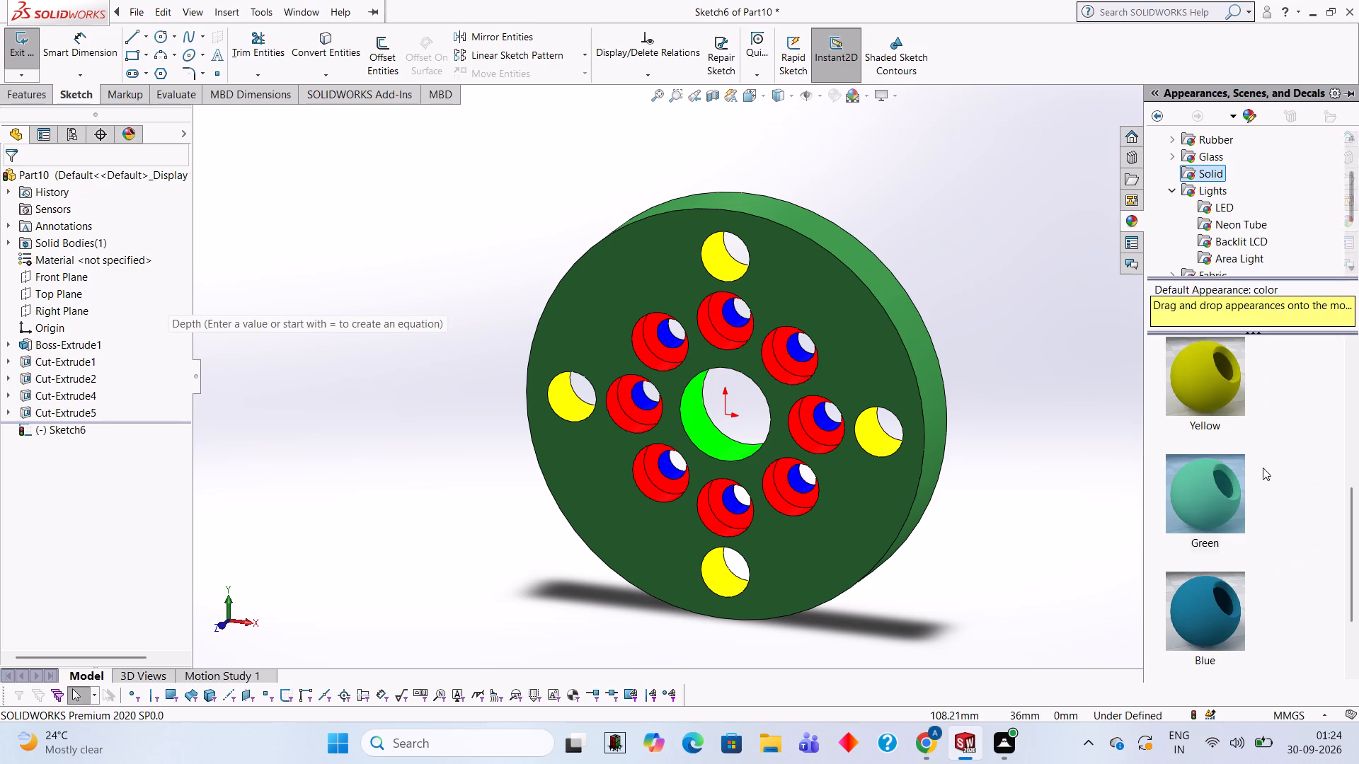
scroll(1254, 492, down, 5)
drag(1202, 595, 883, 281)
click(883, 281)
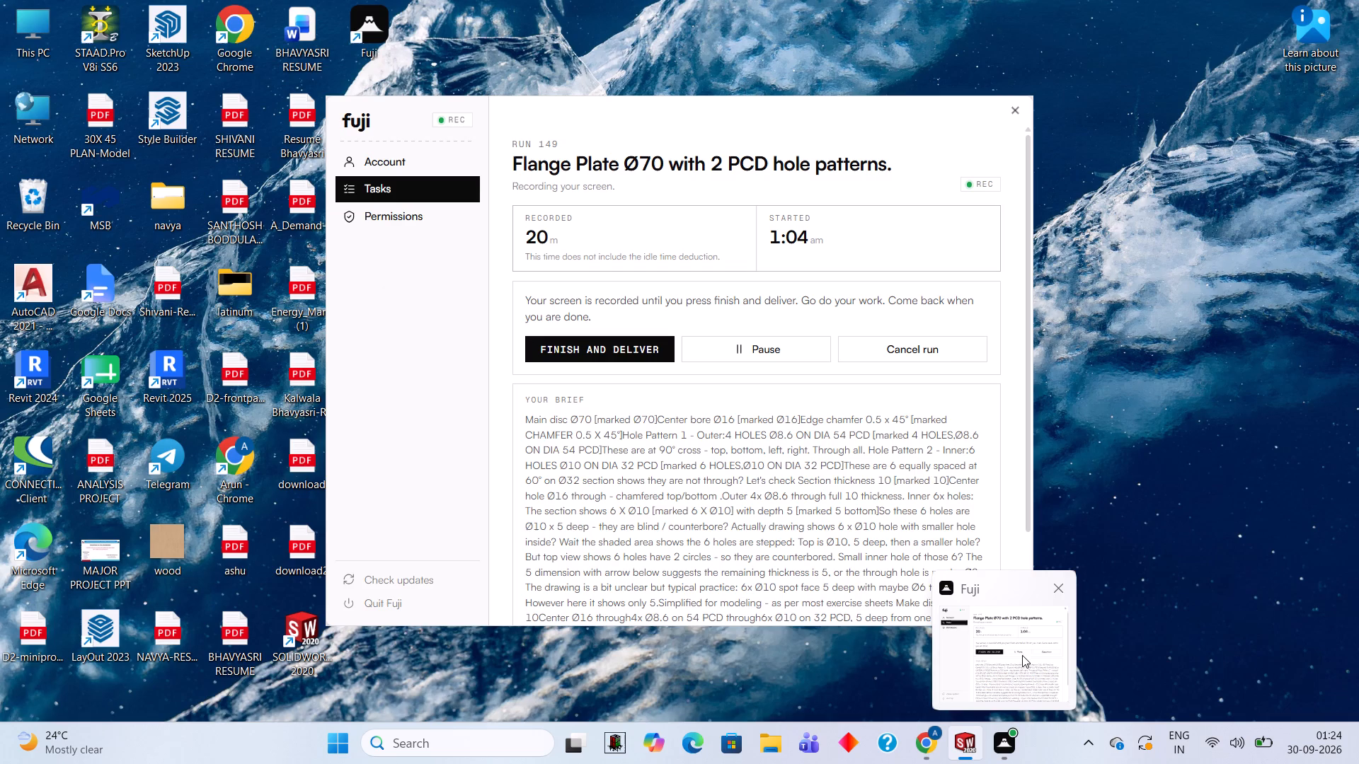
Exit the empty sketch on the disc's front face.
click(1298, 111)
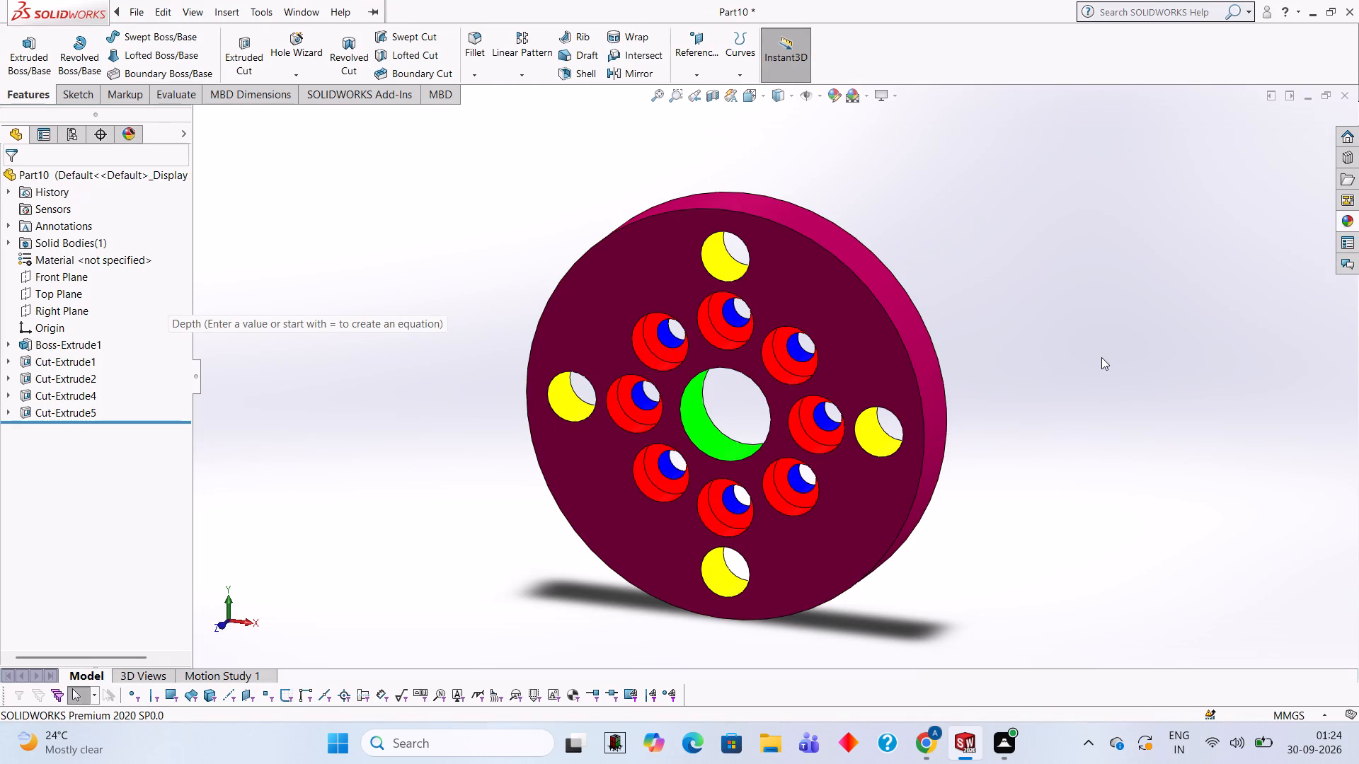
Save the part in the Documents folder under the file name JJJJJJ.
key(ctrl+s)
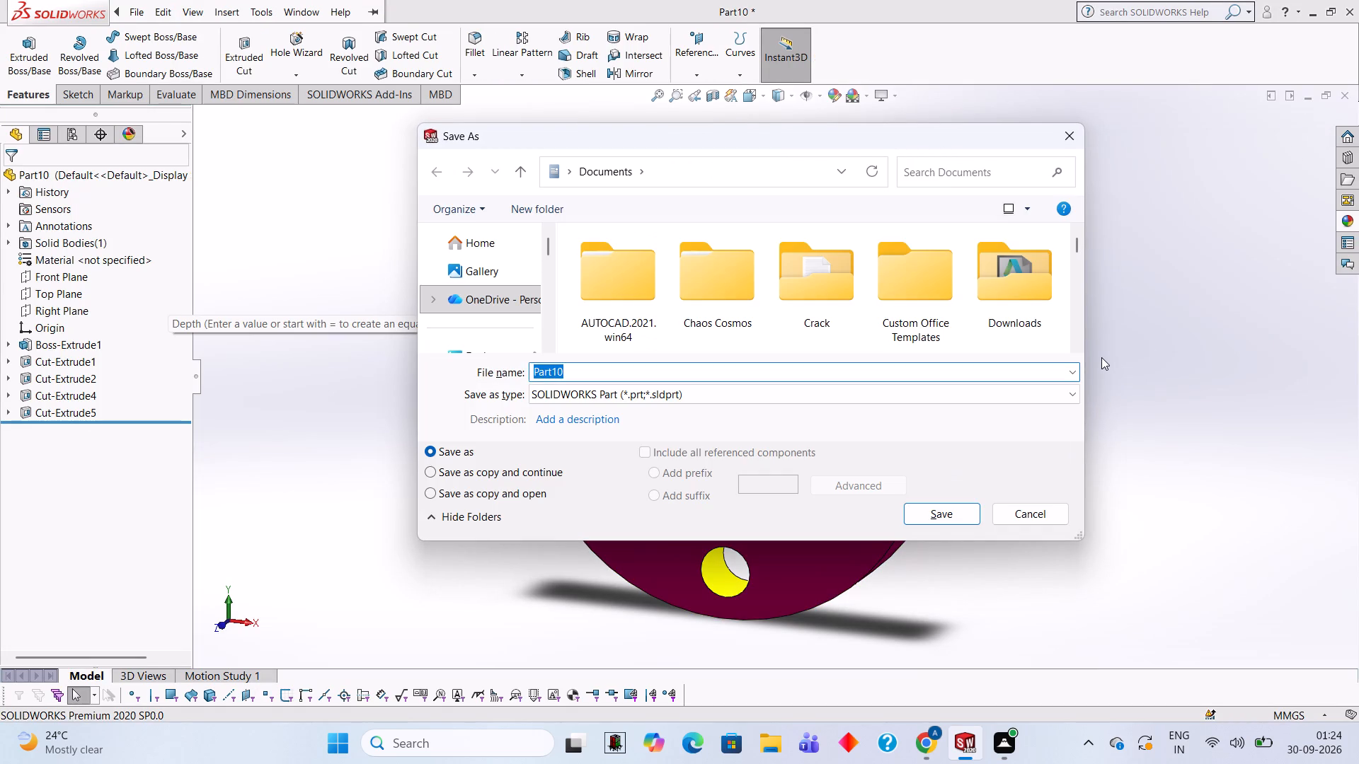
text(JJJJJJ)
key(Return)
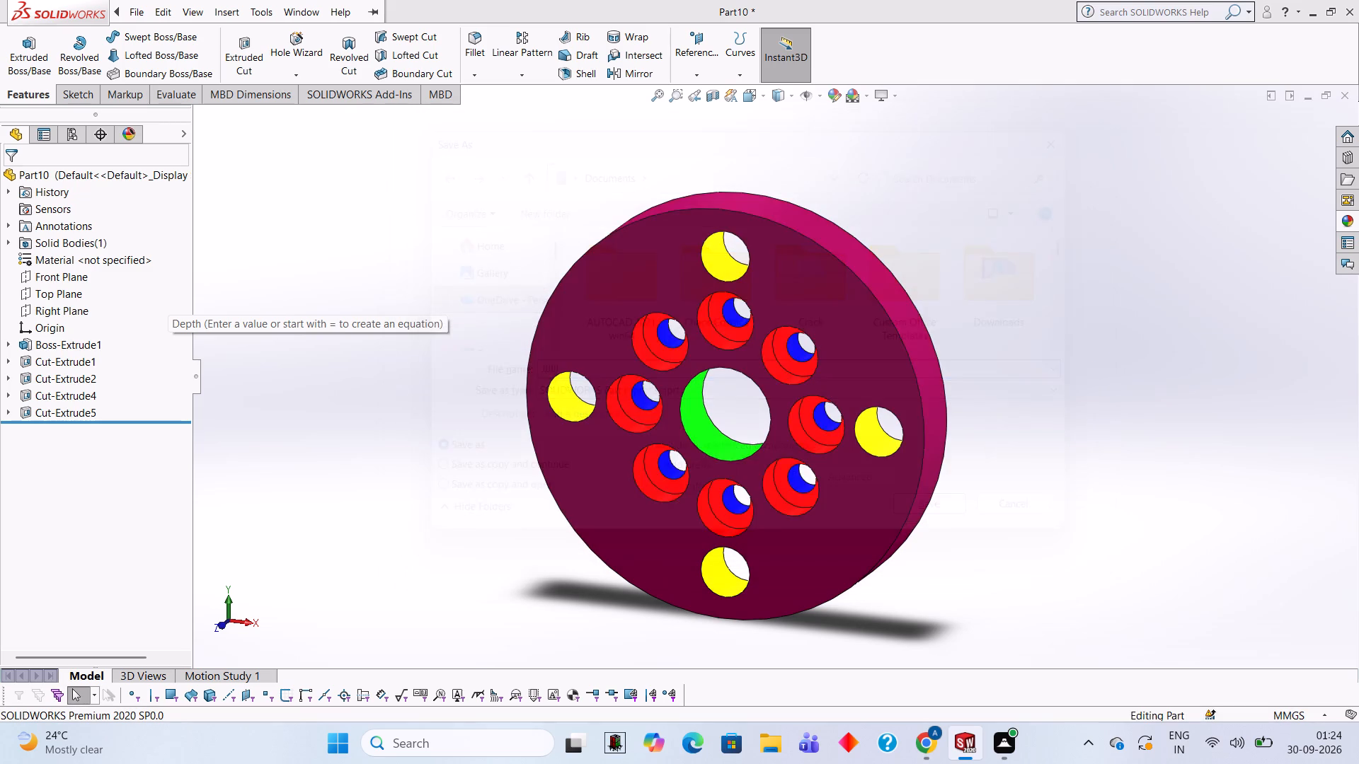
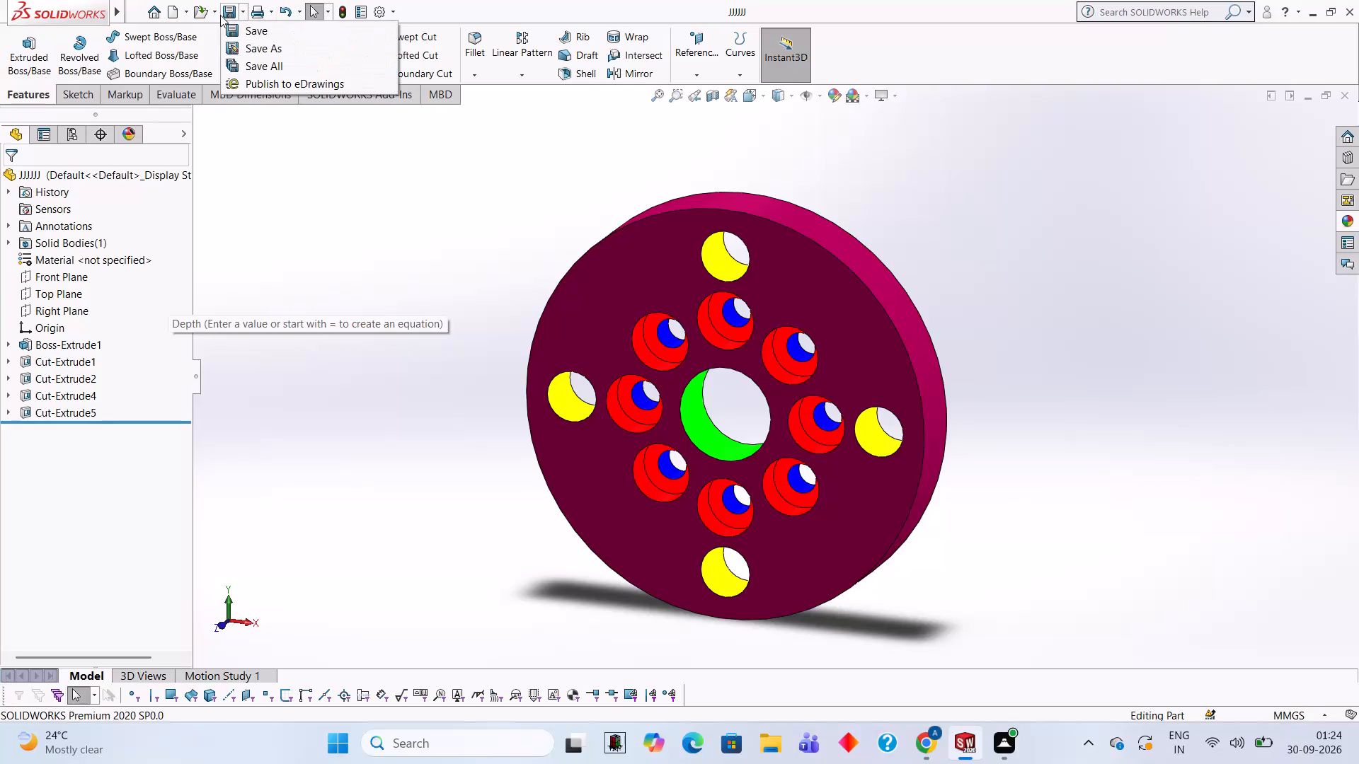
Save a copy of the part as an Adobe Portable Document Format (*.pdf) file named JJJJJJ in the Documents folder.
click(258, 45)
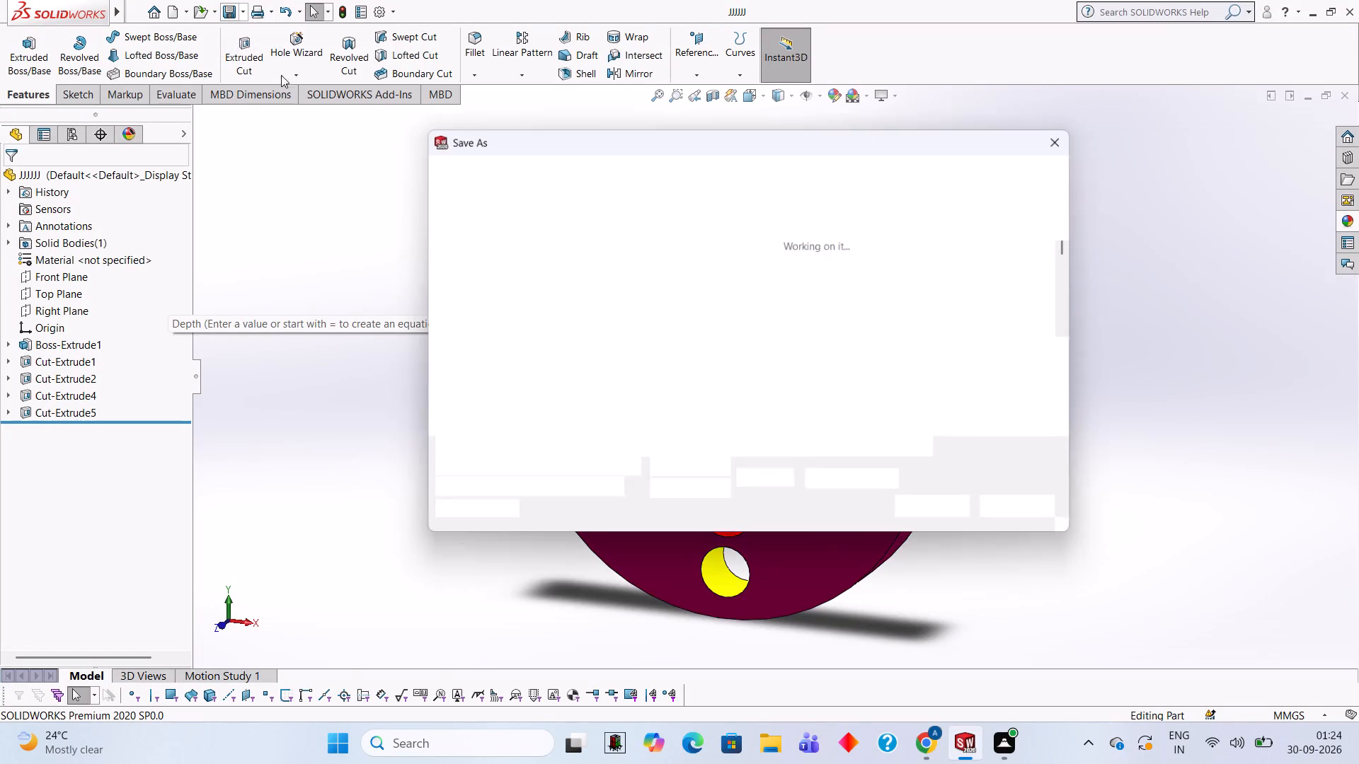
click(674, 393)
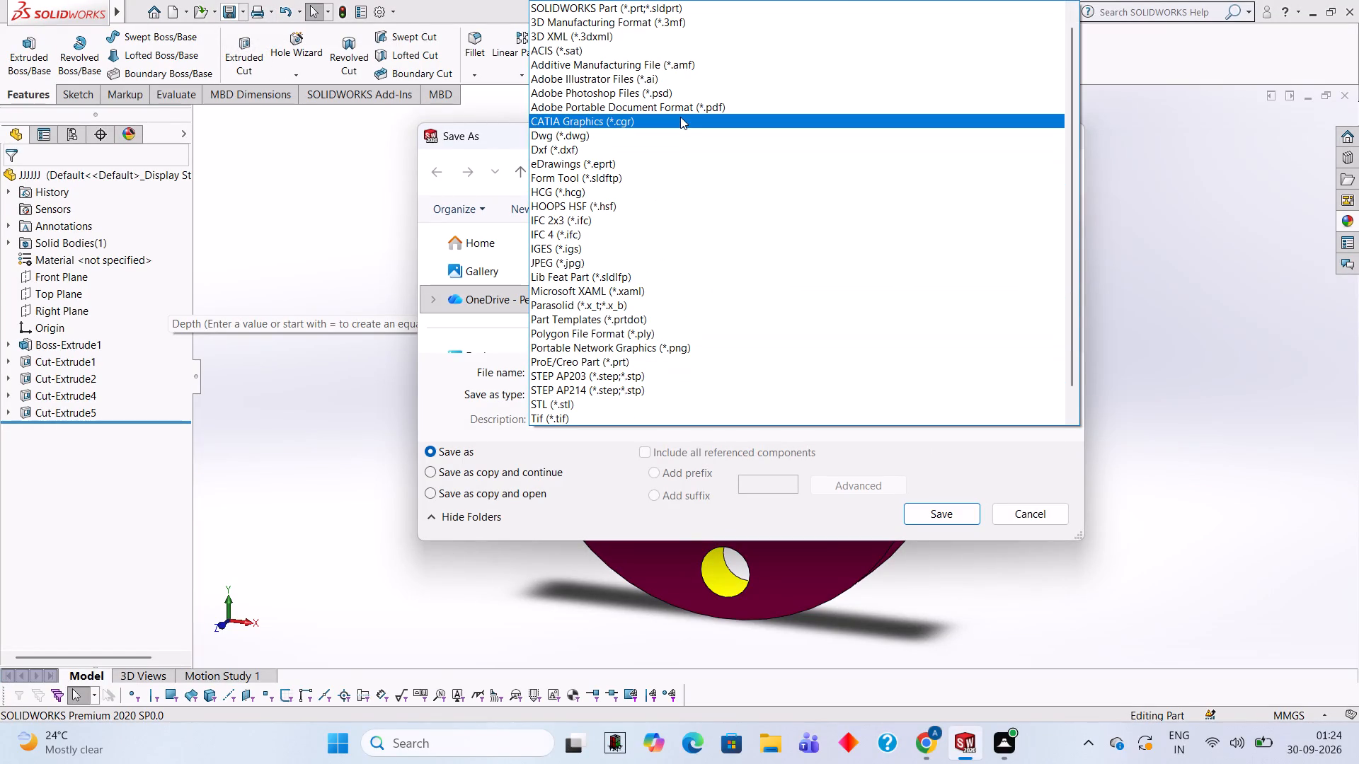
click(679, 107)
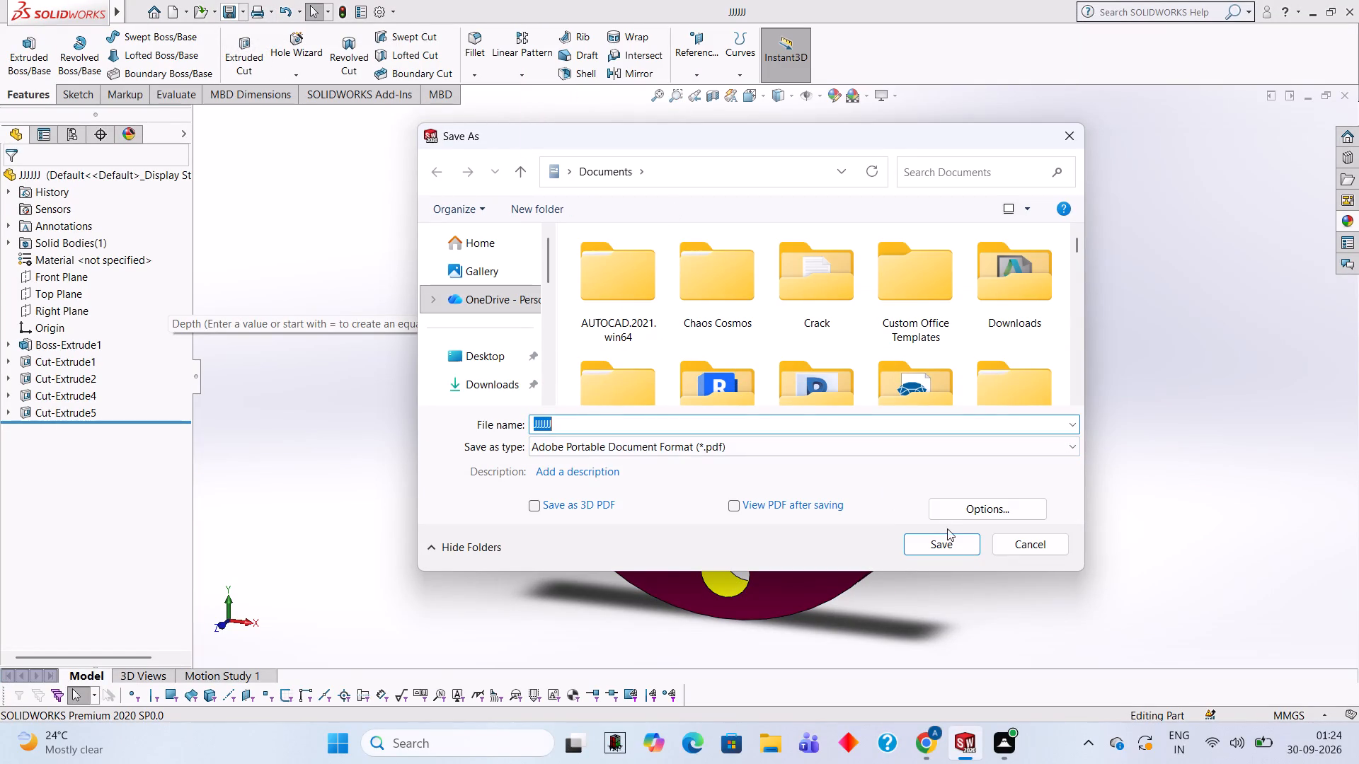
click(958, 541)
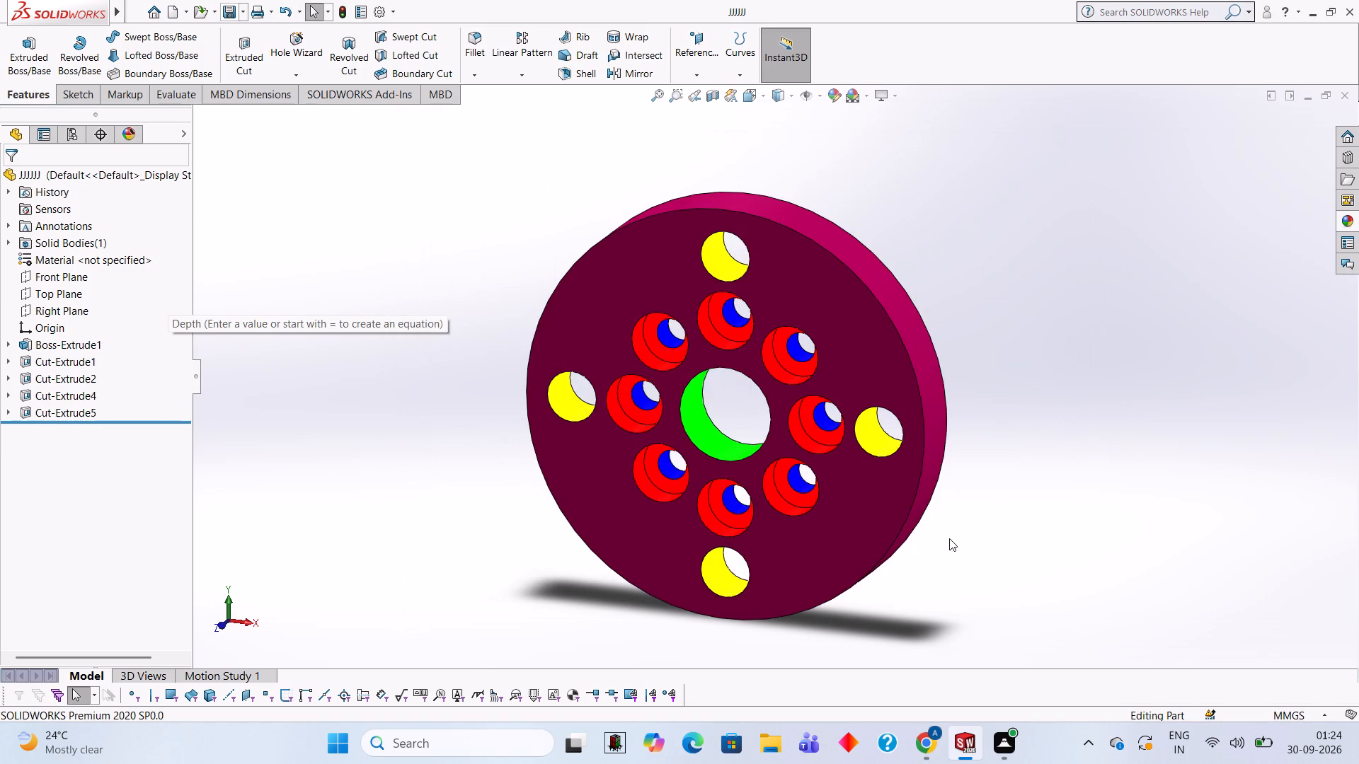